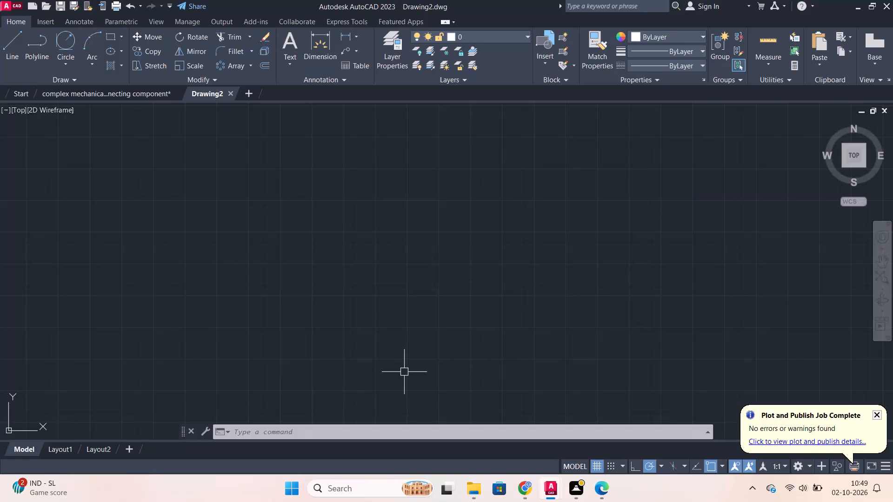
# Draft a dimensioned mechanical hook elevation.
# Turn on the command log file with LOGFILEON.
pyautogui.write('lo')
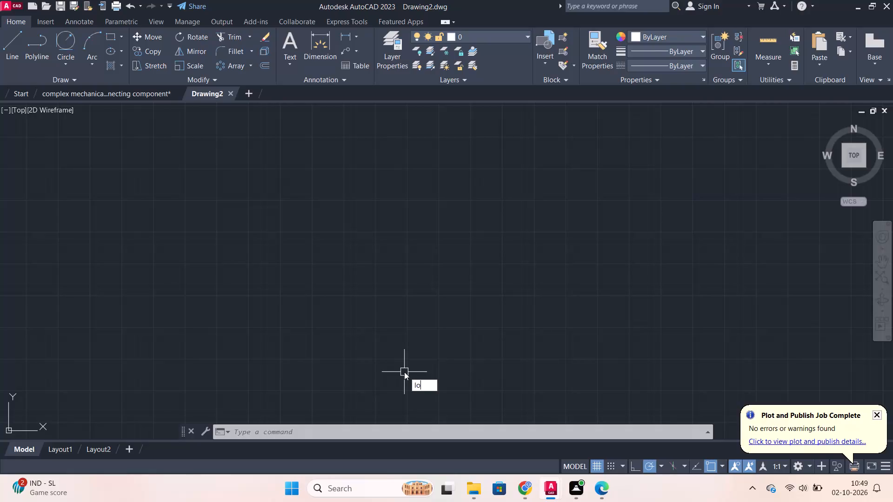
pyautogui.press('g')
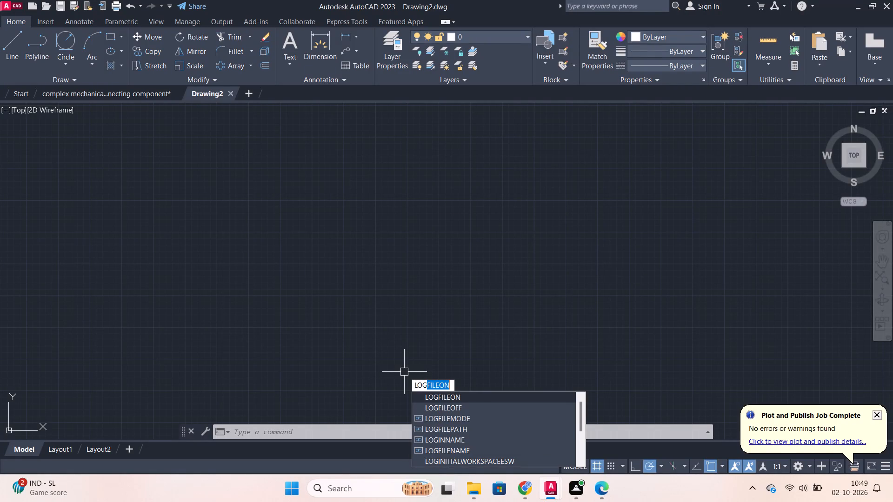
pyautogui.click(455, 393)
# Set the model space limits to a lower-left corner of 0,0 and an upper-right corner of 297,210.
pyautogui.write('li')
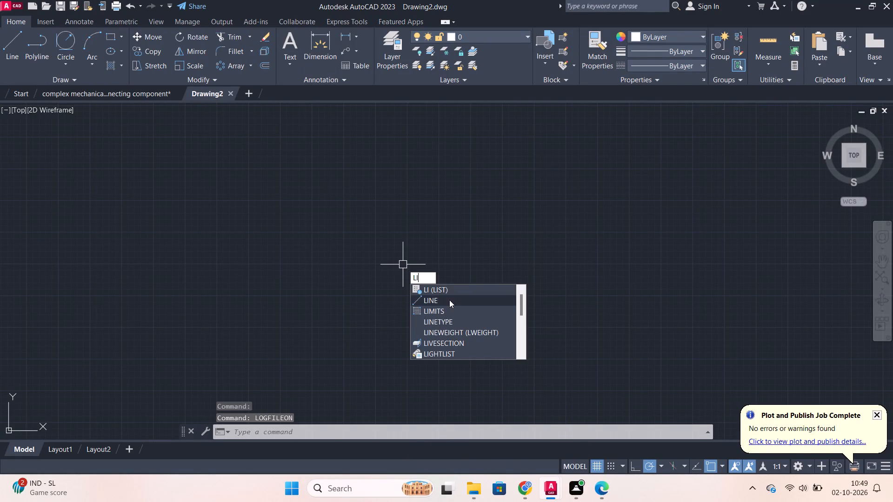
pyautogui.click(451, 310)
pyautogui.press('0')
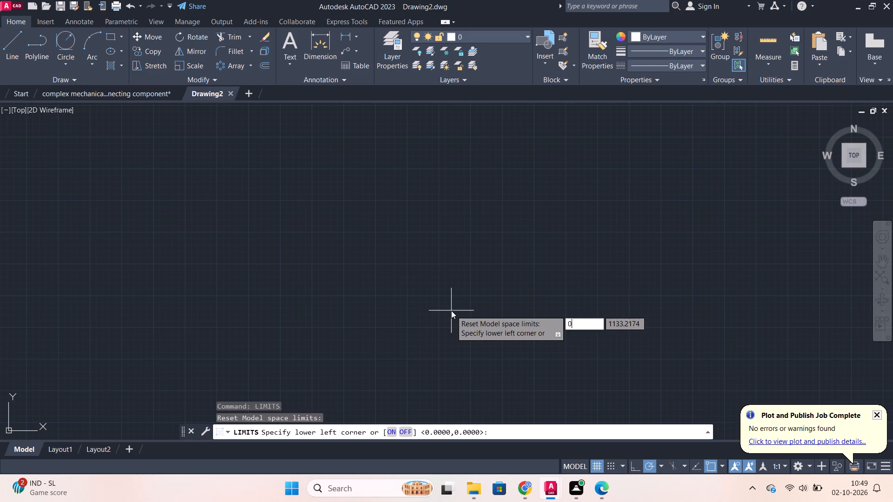
pyautogui.write(',0')
pyautogui.press('Return')
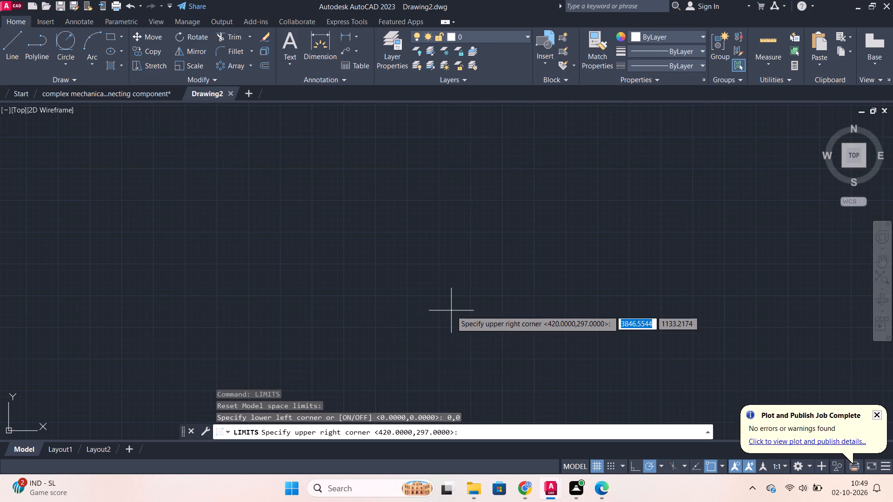
pyautogui.press('1')
pyautogui.press('BackSpace')
pyautogui.write('297')
pyautogui.write(',210')
pyautogui.press('Return')
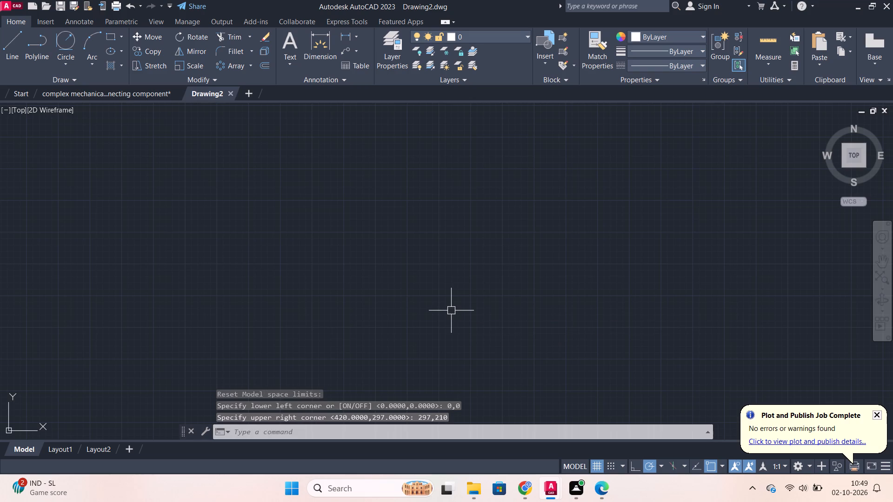
# Turn off the display of the grid beyond the limits in the drafting settings.
pyautogui.write('ds')
pyautogui.press('Return')
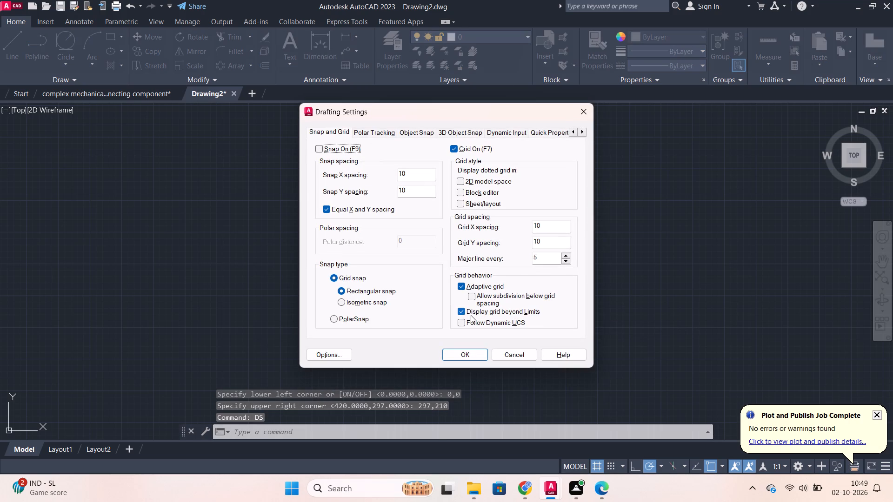
pyautogui.click(465, 310)
pyautogui.click(463, 356)
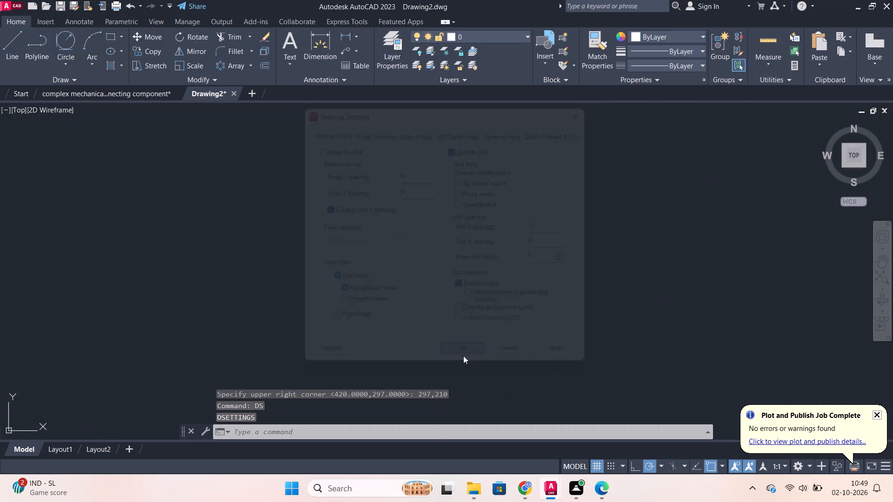
# Draw a rectangle 60 wide and 25 high in the upper middle of the drawing limits.
pyautogui.scroll(-3, 468, 350)
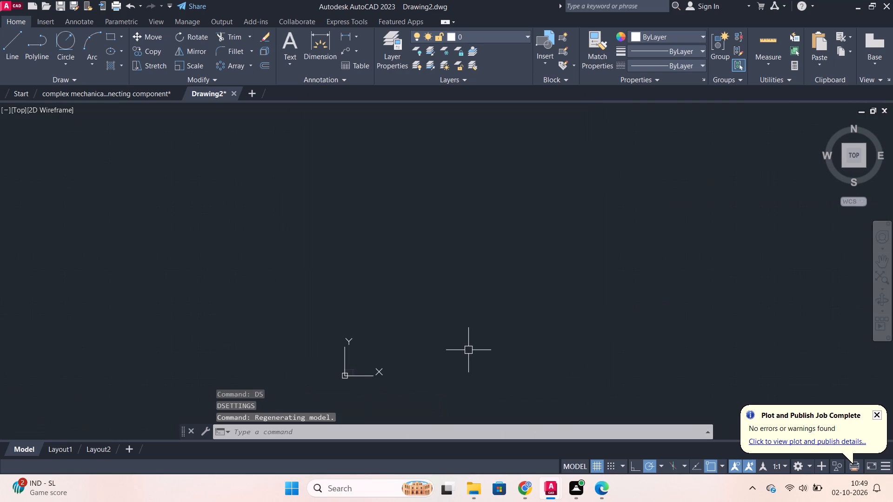
pyautogui.press('z')
pyautogui.press('Return')
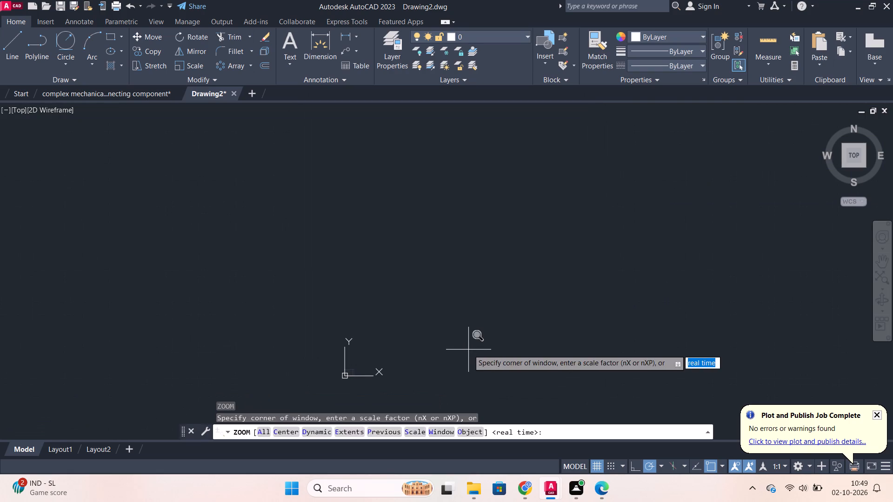
pyautogui.press('e')
pyautogui.press('Return')
pyautogui.scroll(-1, 469, 350)
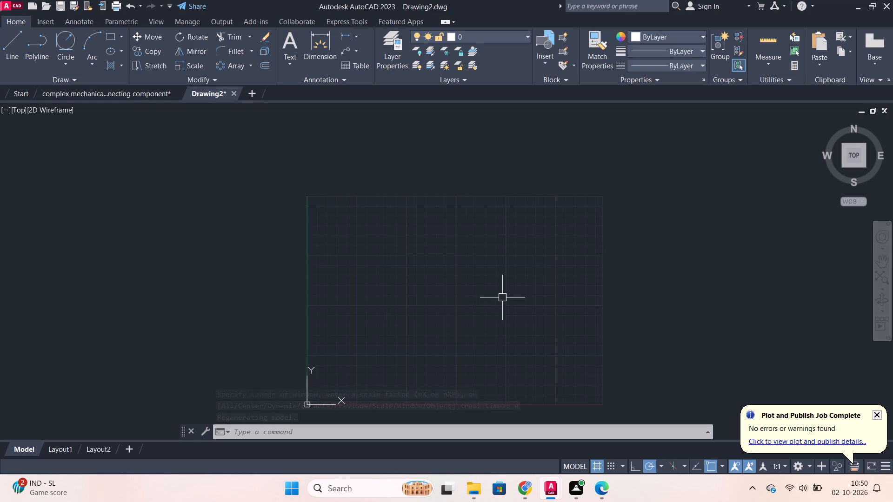
pyautogui.moveTo(486, 297); pyautogui.dragTo(469, 297, button='middle')
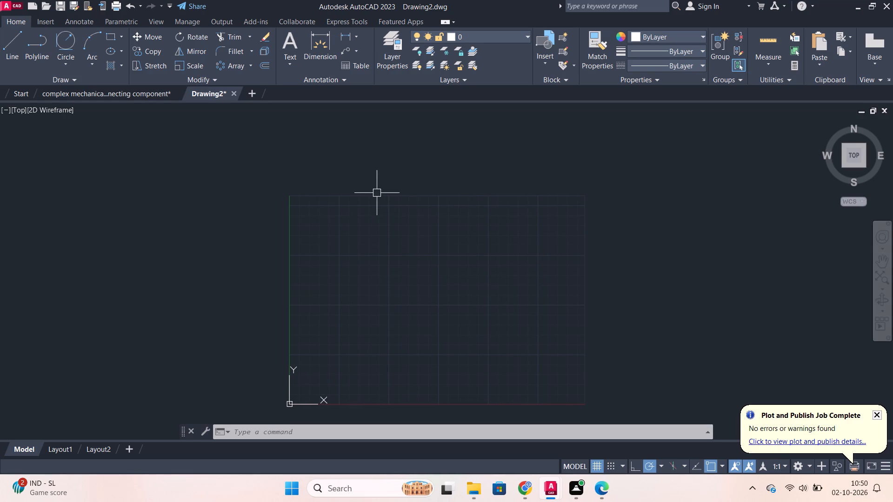
pyautogui.scroll(1, 457, 240)
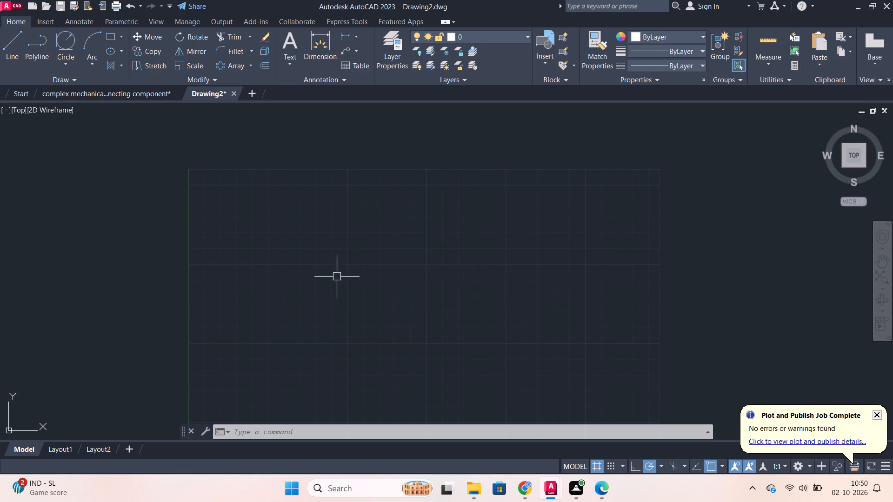
pyautogui.click(106, 36)
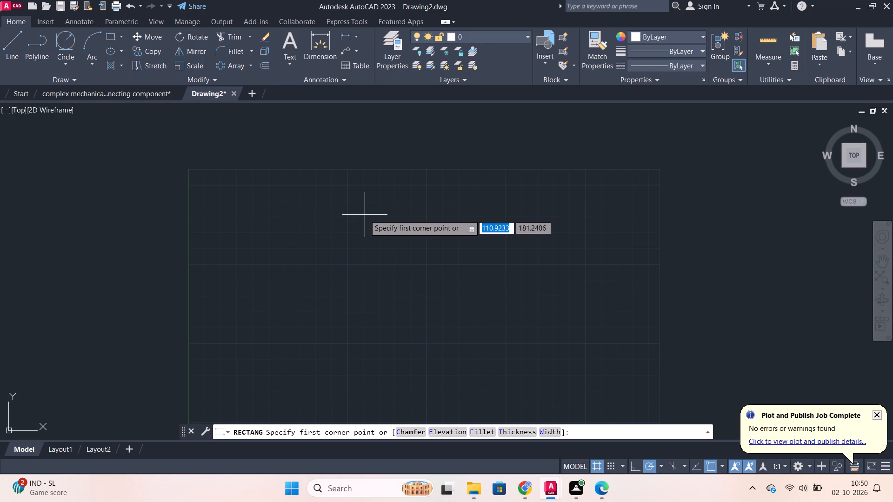
pyautogui.click(365, 215)
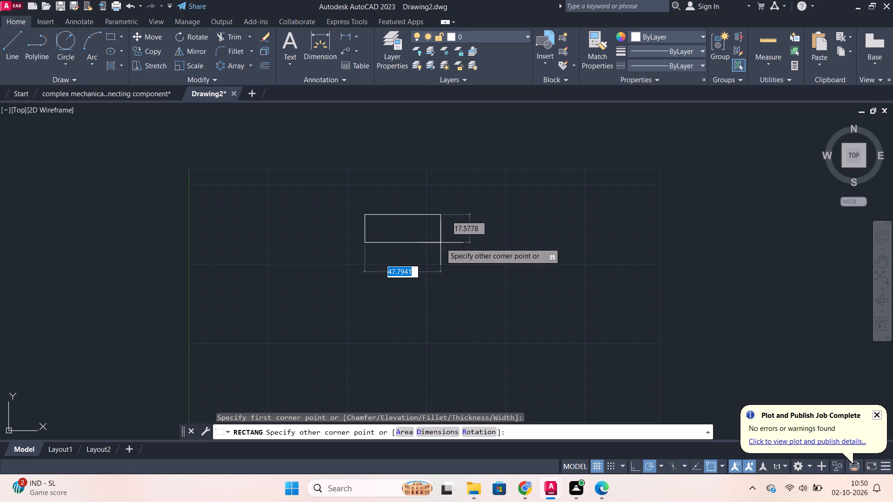
pyautogui.write('60')
pyautogui.press('Tab')
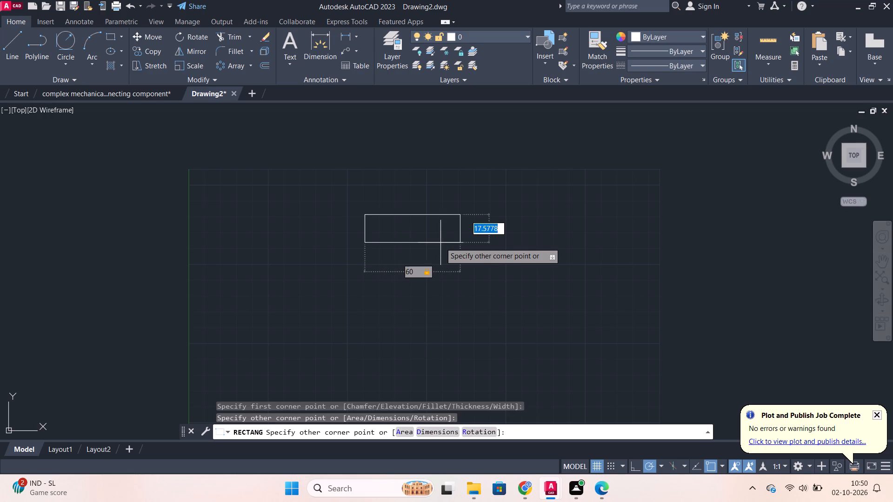
pyautogui.write('25')
pyautogui.press('Return')
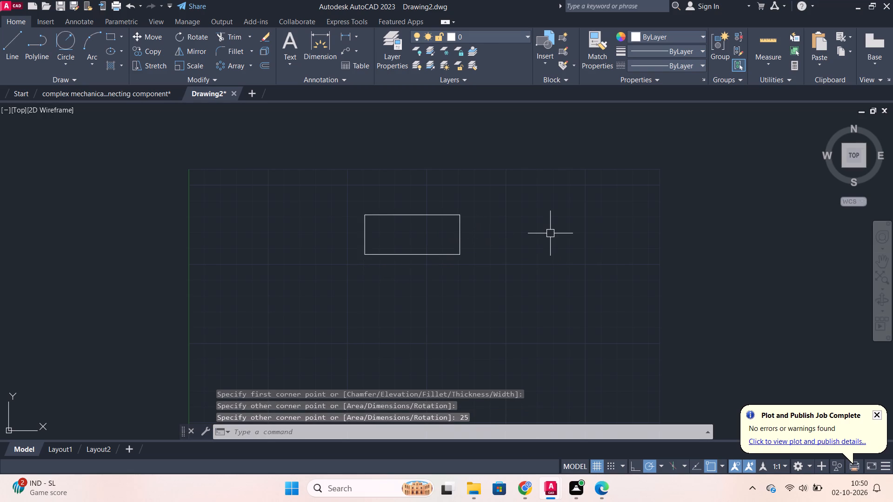
# Explode the 60 by 25 rectangle into separate lines.
pyautogui.moveTo(558, 240); pyautogui.dragTo(560, 247, button='middle')
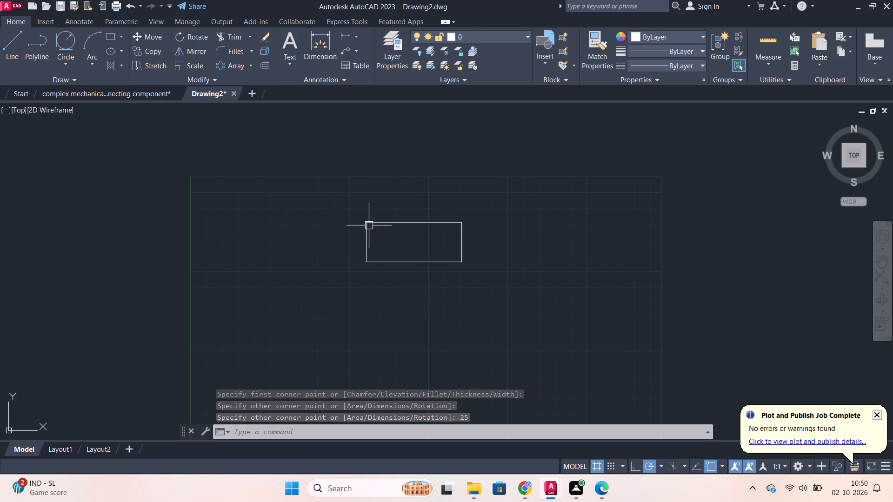
pyautogui.press('Escape')
pyautogui.click(354, 206)
pyautogui.click(529, 290)
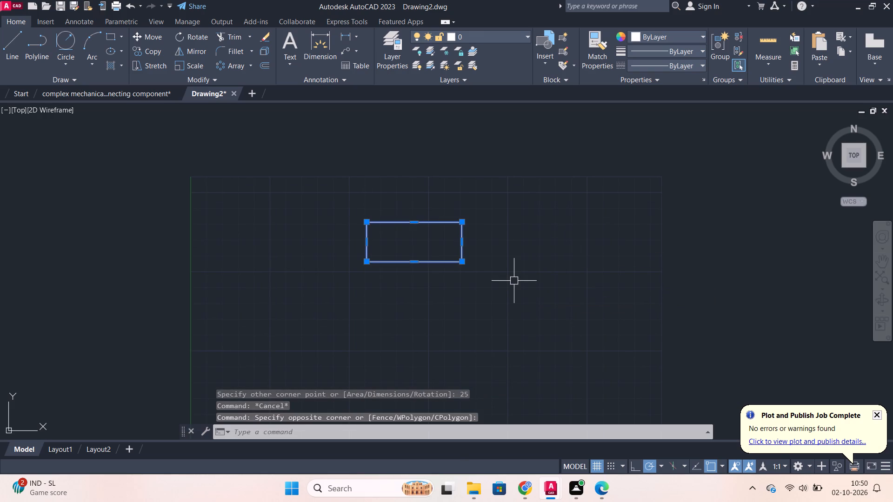
pyautogui.write('ex')
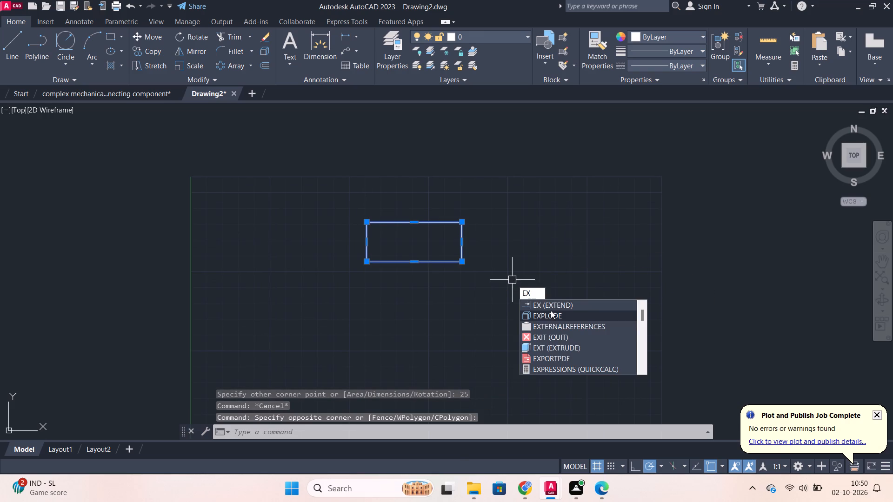
pyautogui.click(551, 310)
# Offset the rectangle's left and right edges inward by 15 each.
pyautogui.press('o')
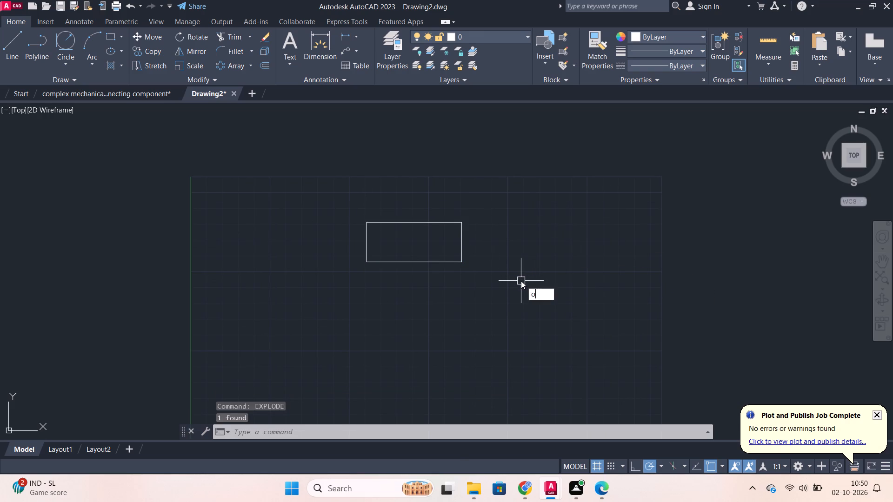
pyautogui.press('Return')
pyautogui.press('Return')
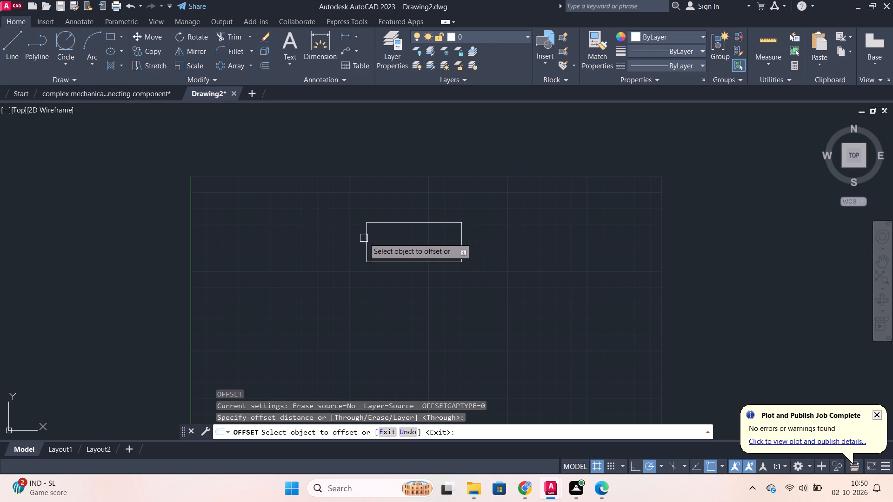
pyautogui.click(365, 238)
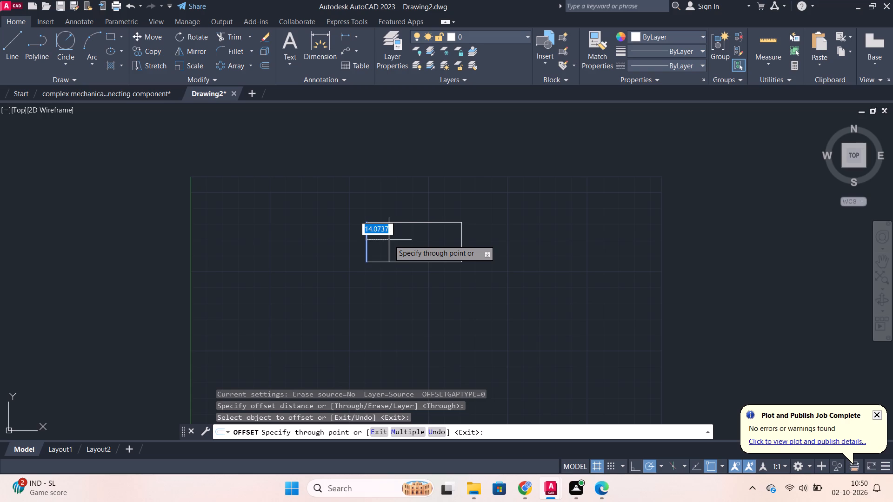
pyautogui.write('15')
pyautogui.press('Return')
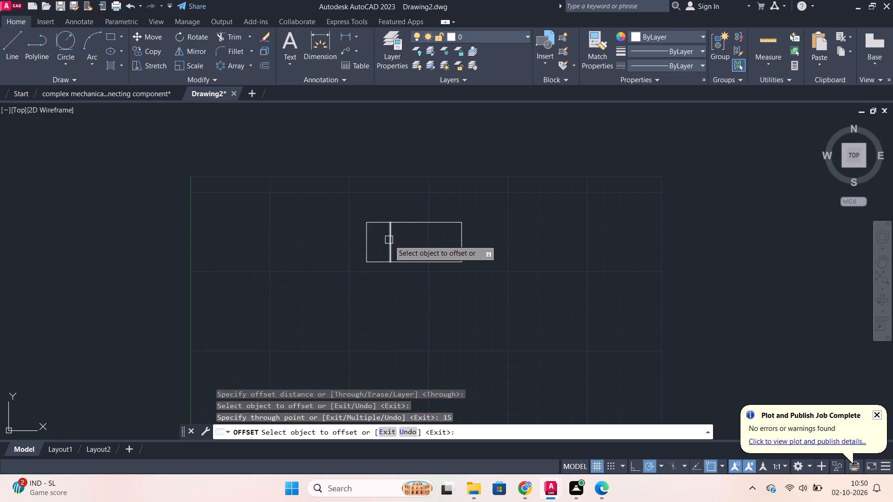
pyautogui.click(460, 239)
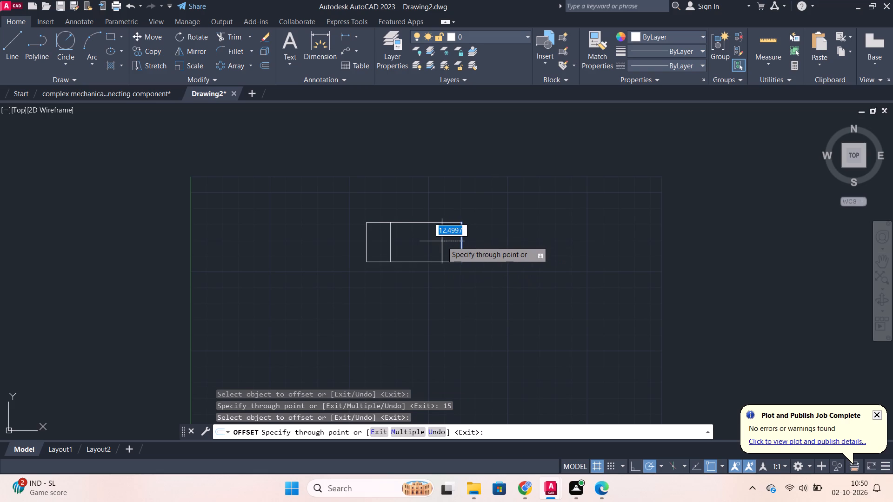
pyautogui.write('15')
pyautogui.press('Return')
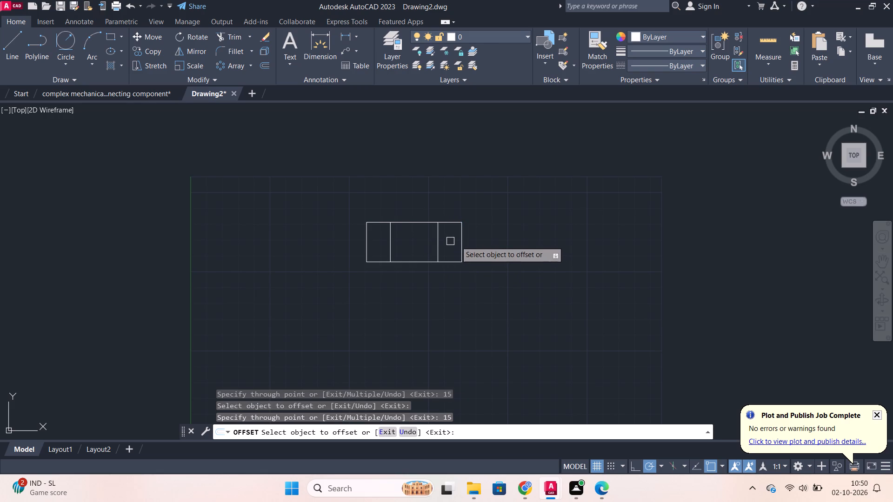
pyautogui.scroll(1, 458, 242)
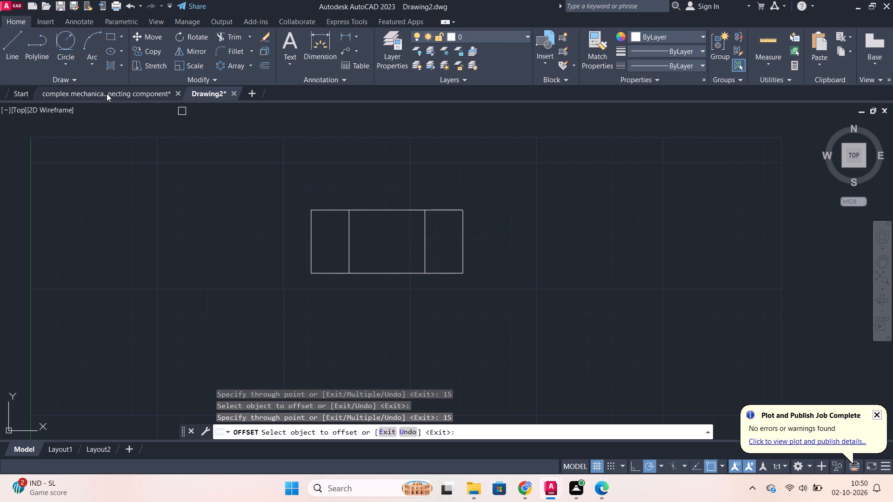
pyautogui.press('Escape')
pyautogui.press('Escape')
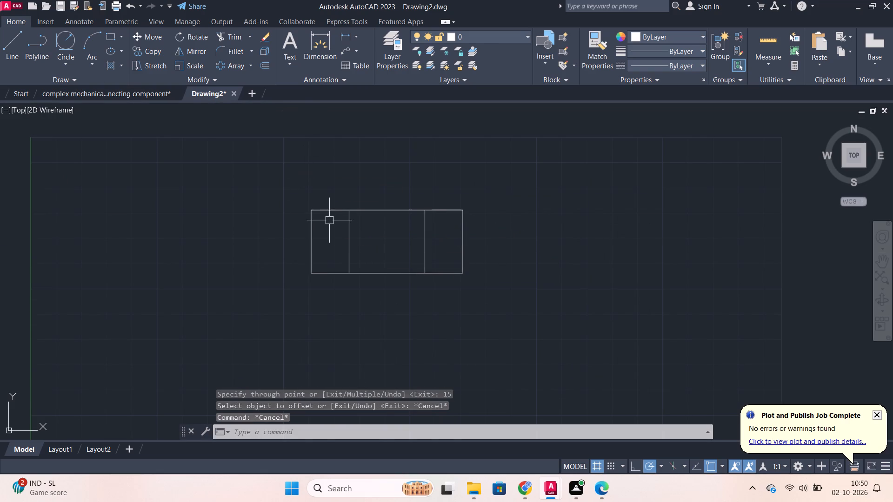
# Lengthen both inner vertical lines upward by 25 beyond the rectangle's top edge.
pyautogui.click(349, 245)
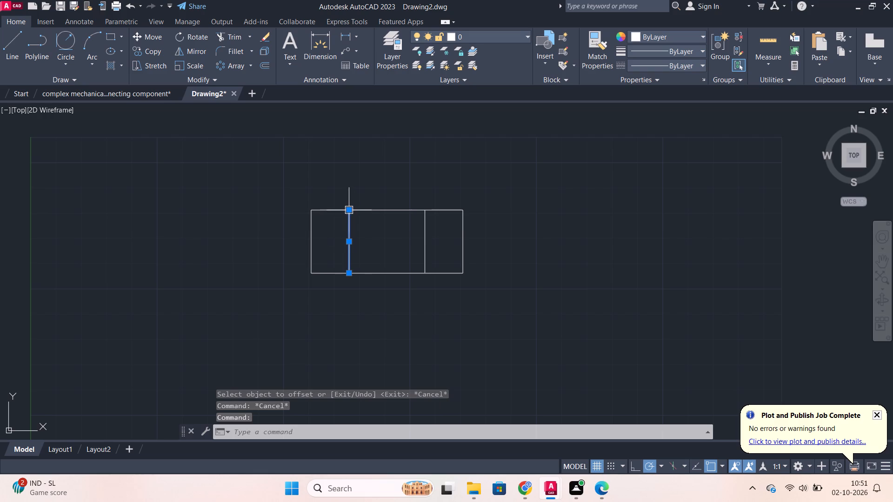
pyautogui.click(373, 236)
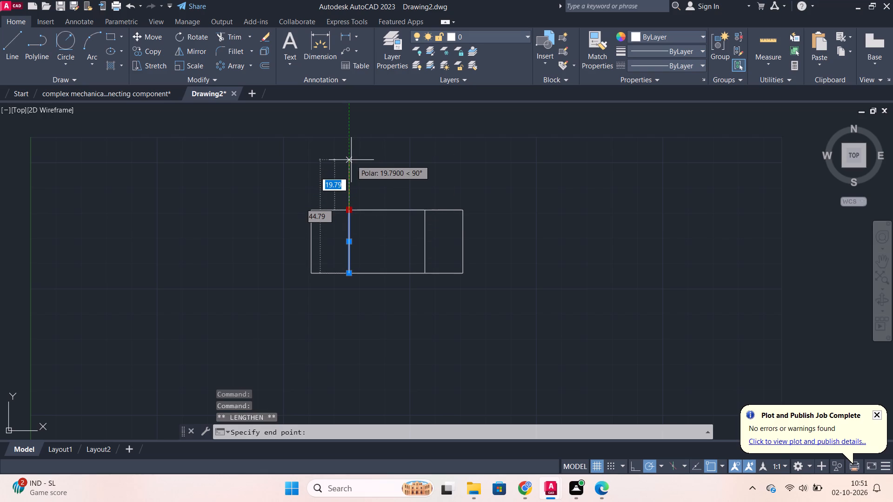
pyautogui.write('25')
pyautogui.press('Return')
pyautogui.press('Escape')
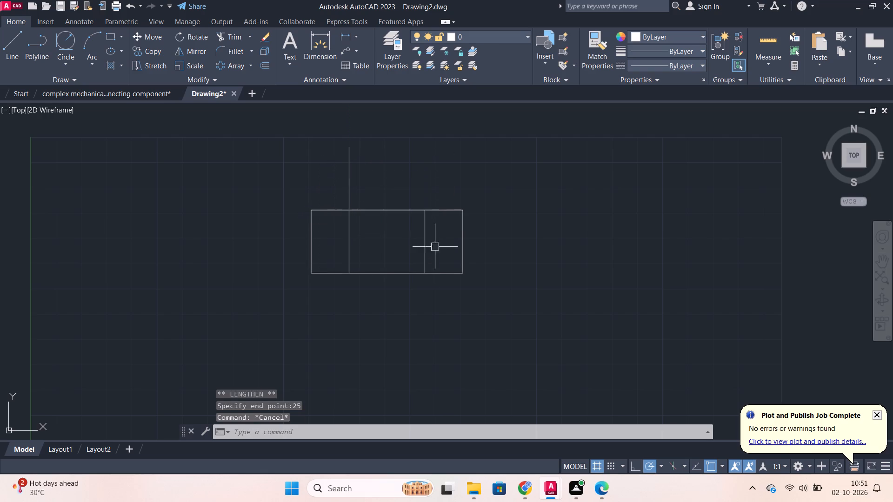
pyautogui.click(428, 231)
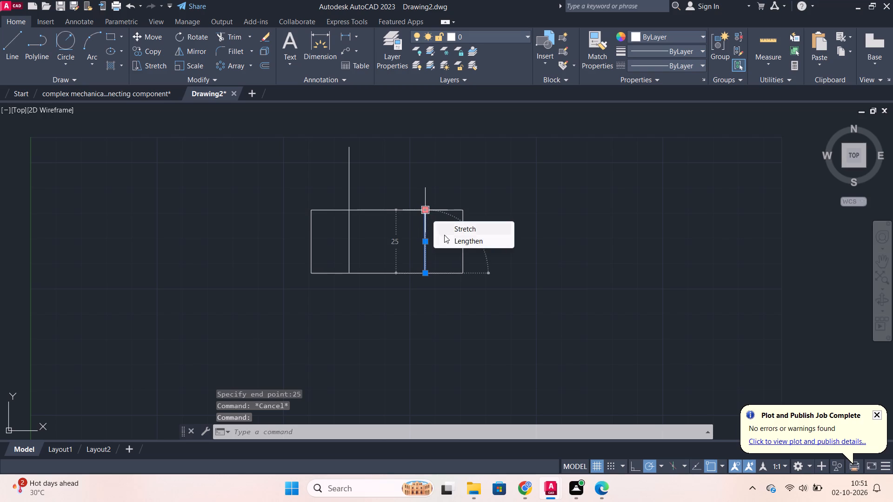
pyautogui.click(456, 240)
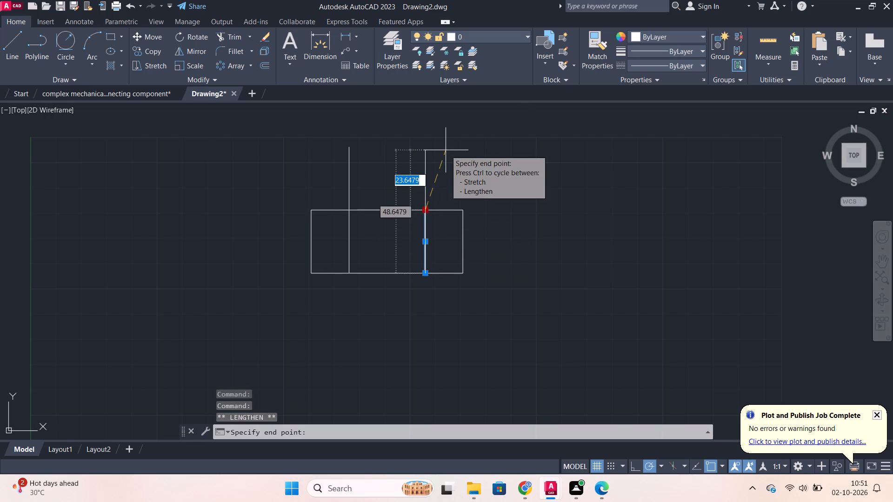
pyautogui.write('25')
pyautogui.press('Return')
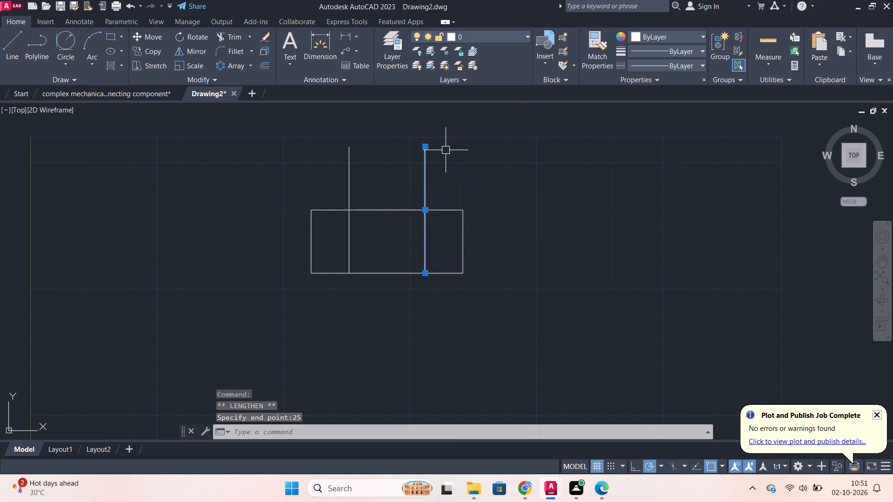
pyautogui.press('Escape')
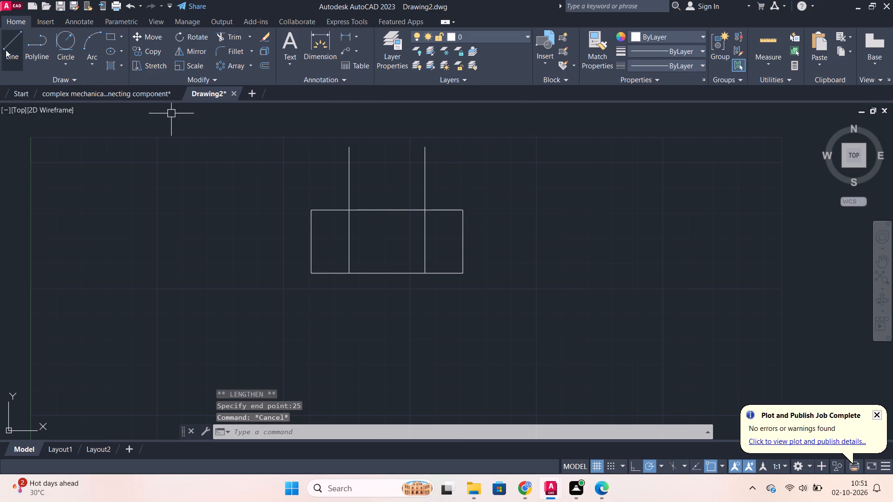
# Draw a horizontal line joining the upper ends of the two extended inner vertical lines.
pyautogui.click(17, 37)
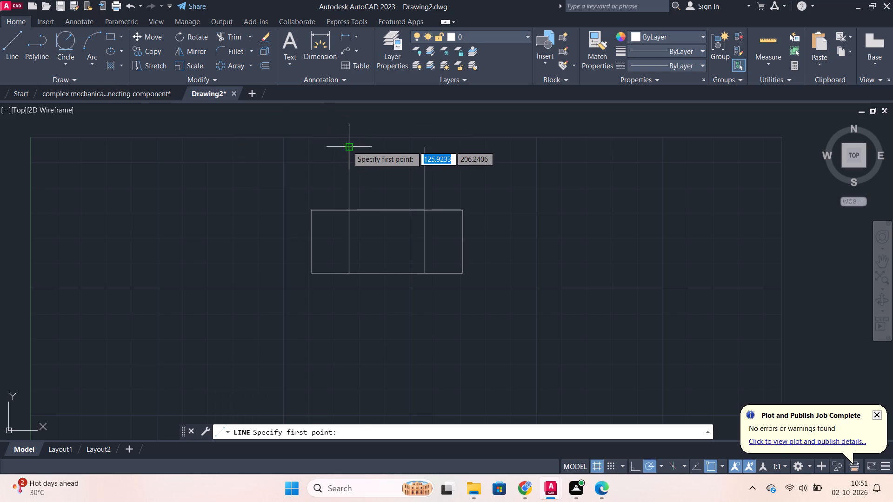
pyautogui.click(347, 146)
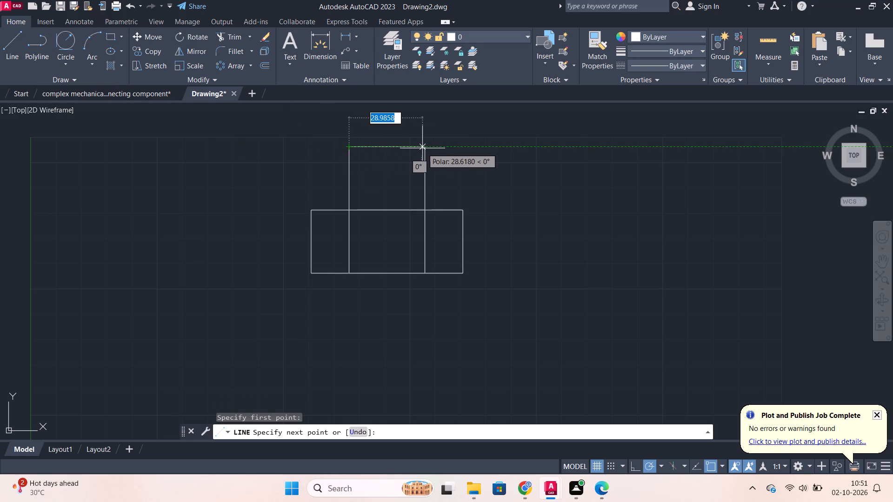
pyautogui.click(422, 148)
pyautogui.press('Escape')
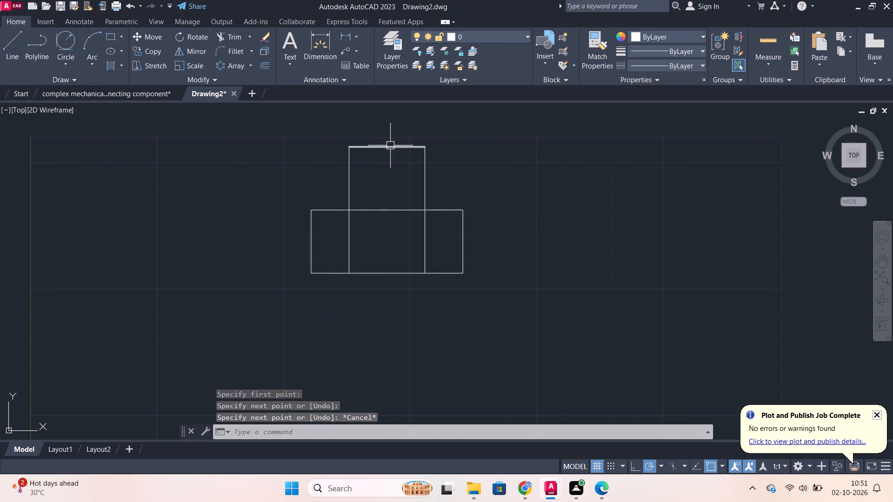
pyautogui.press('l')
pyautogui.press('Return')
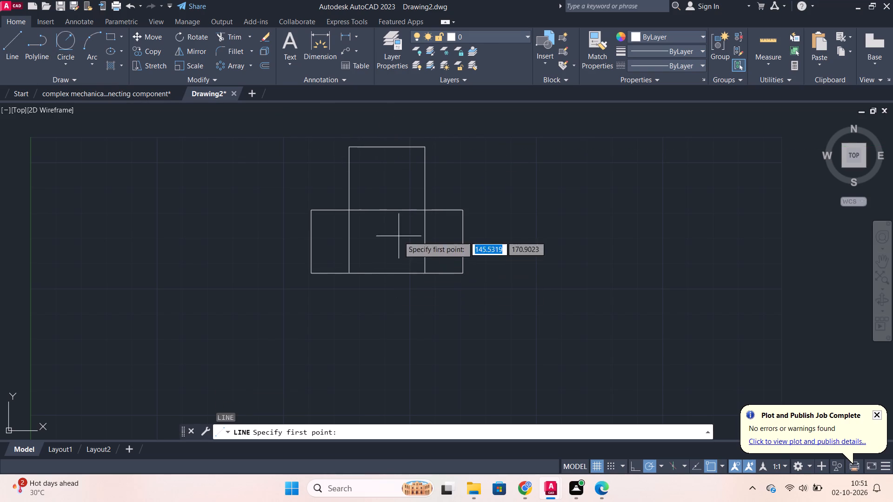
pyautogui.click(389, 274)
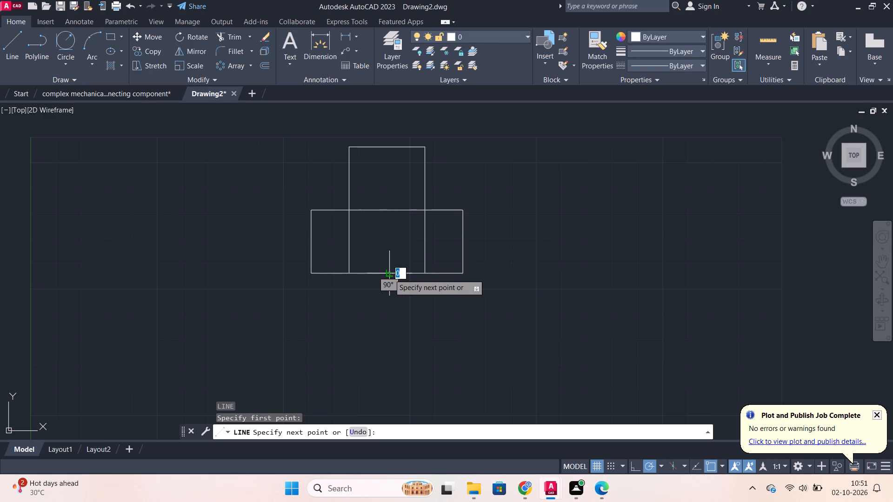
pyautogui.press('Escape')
# Draw a vertical centre line from the midpoint of the rectangle's bottom edge to the midpoint of the top line.
pyautogui.press('space')
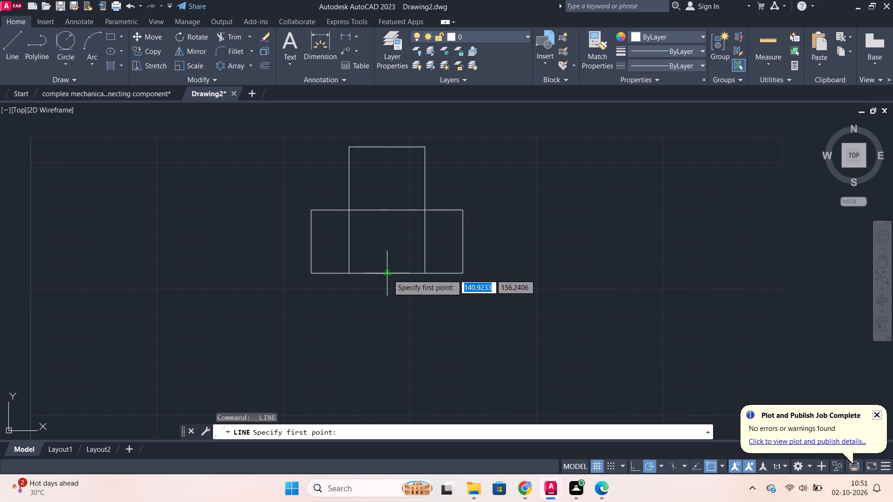
pyautogui.click(388, 274)
pyautogui.click(385, 145)
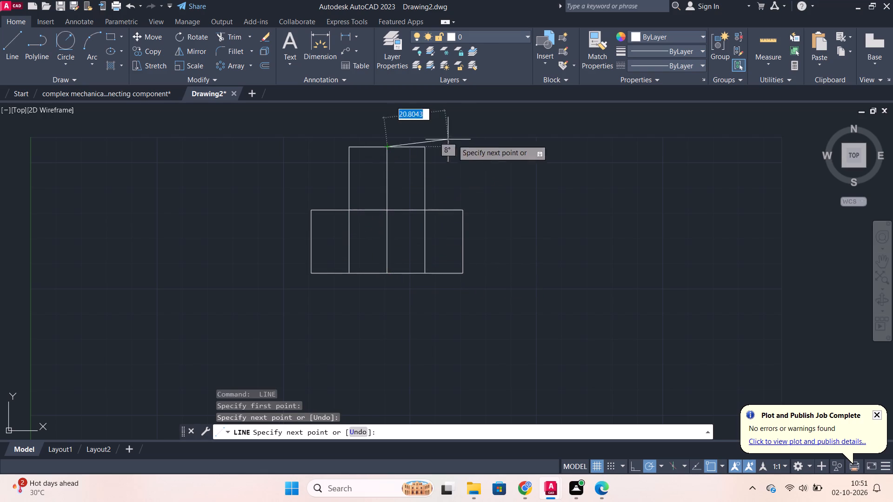
pyautogui.press('Escape')
# Draw a three-point arc from the top line's left end through its midpoint, ending about 9 beyond the midpoint at 315°.
pyautogui.moveTo(496, 151); pyautogui.dragTo(499, 212, button='middle')
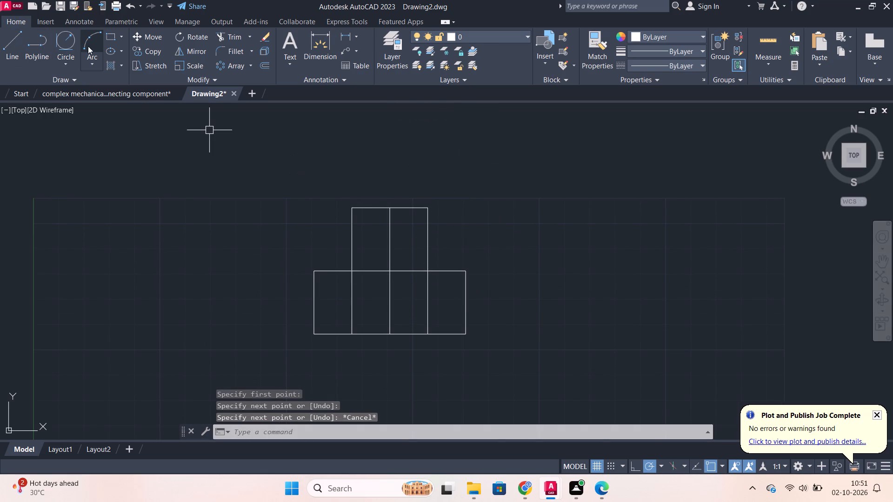
pyautogui.click(92, 41)
pyautogui.scroll(2, 400, 207)
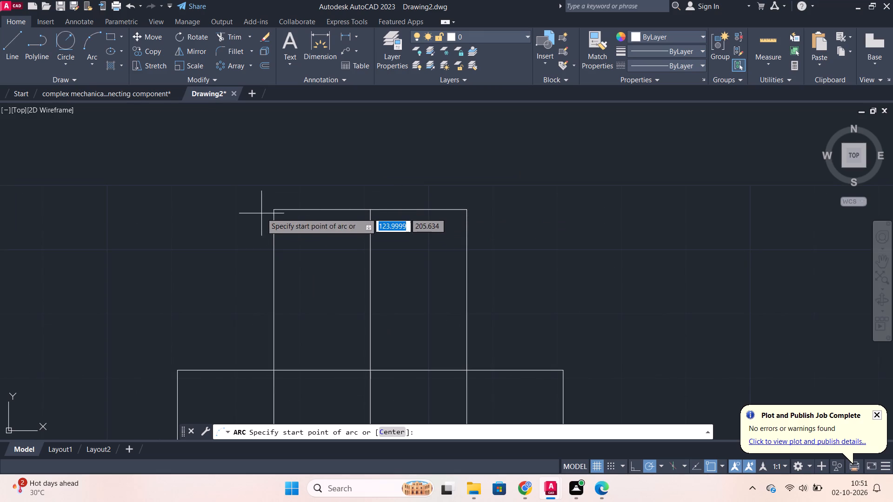
pyautogui.click(272, 210)
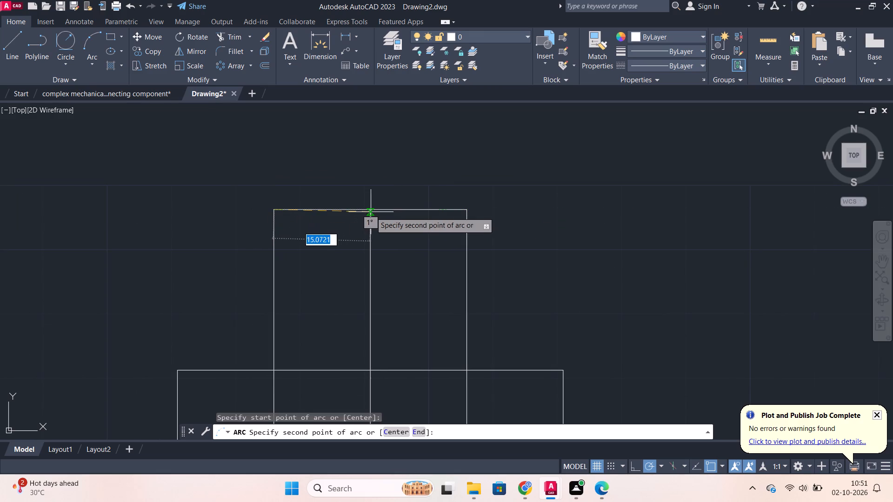
pyautogui.click(372, 209)
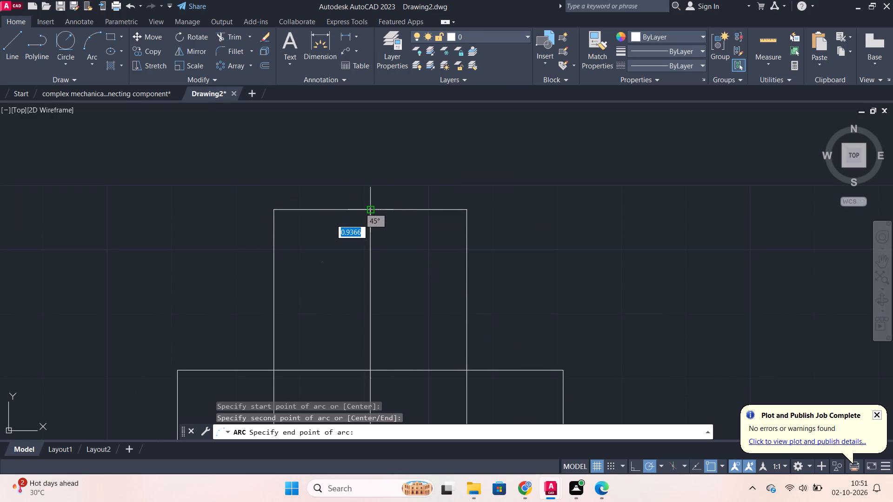
pyautogui.click(413, 252)
pyautogui.press('Escape')
# Trim the part of the arc that runs past the vertical centre line.
pyautogui.write('tr')
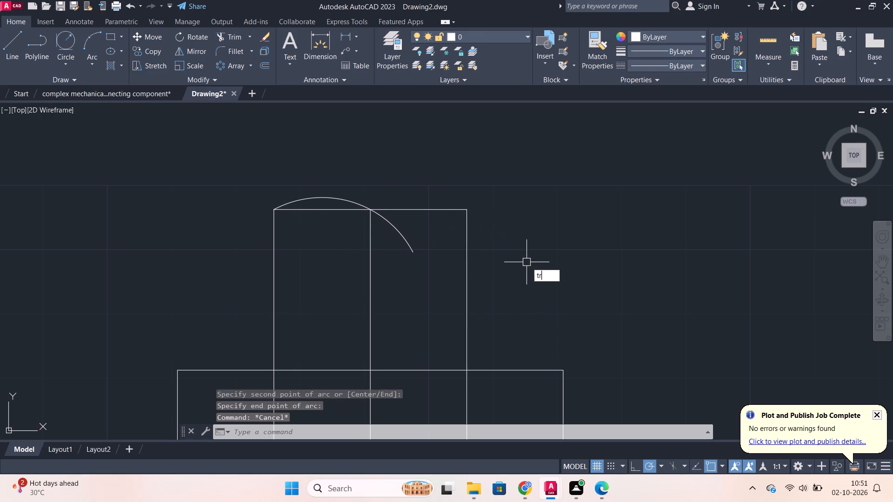
pyautogui.press('Return')
pyautogui.click(391, 226)
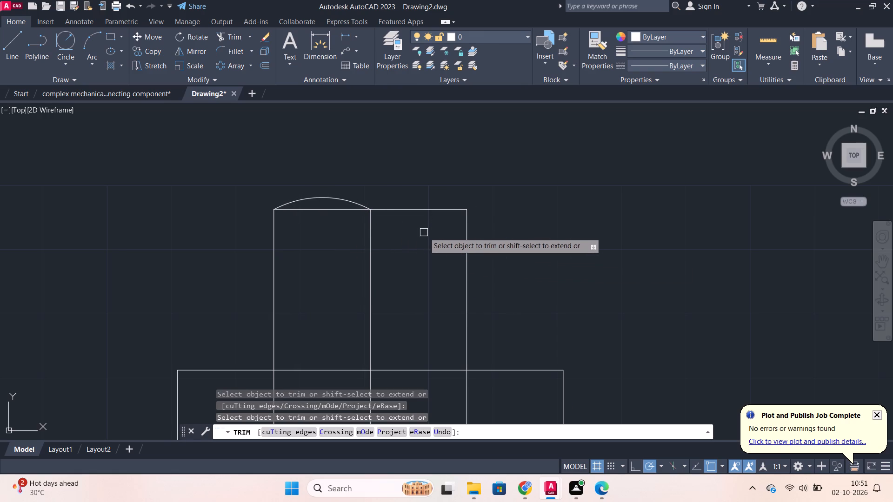
pyautogui.press('Escape')
# Mirror the arc about the left half of the top line, keeping the source arc.
pyautogui.click(323, 198)
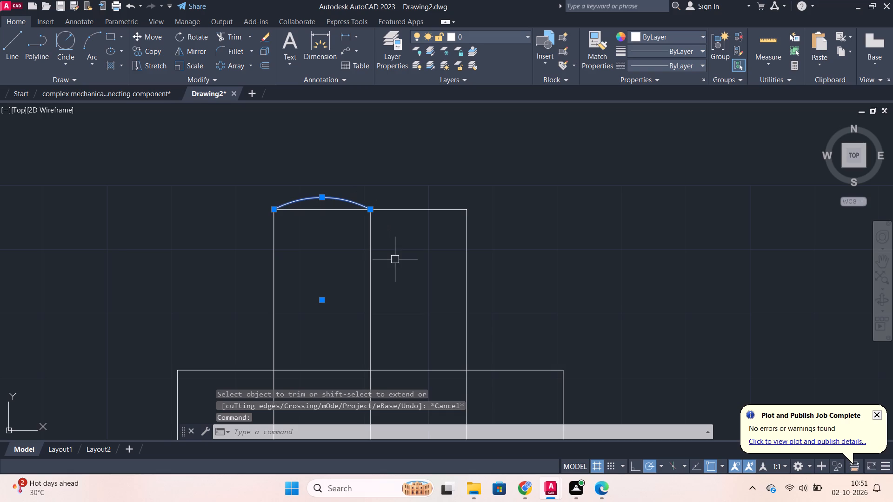
pyautogui.write('mi')
pyautogui.press('Return')
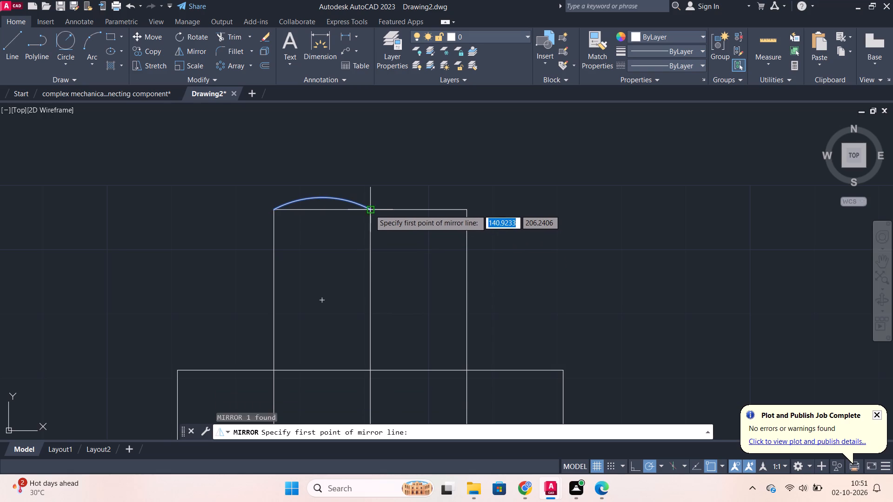
pyautogui.click(369, 210)
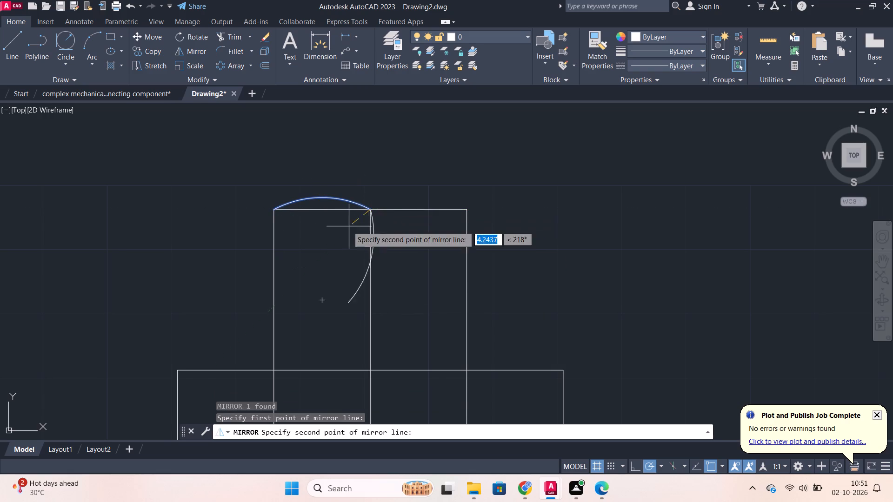
pyautogui.click(274, 210)
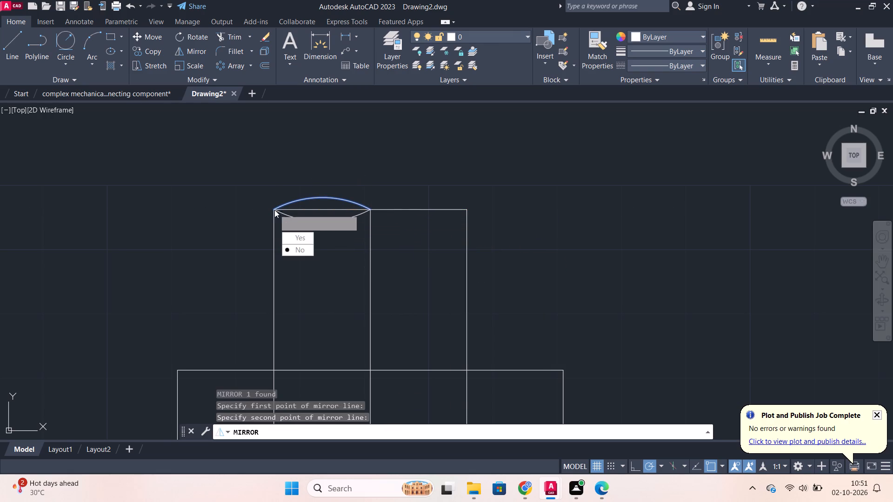
pyautogui.moveTo(304, 250); pyautogui.dragTo(274, 210)
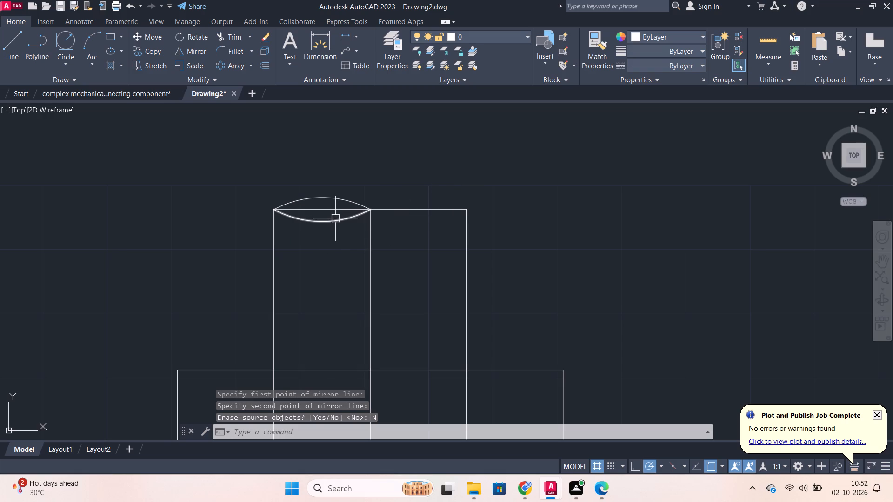
# Copy the upper arc from the top line's midpoint to its right end, so it spans the right half.
pyautogui.click(343, 202)
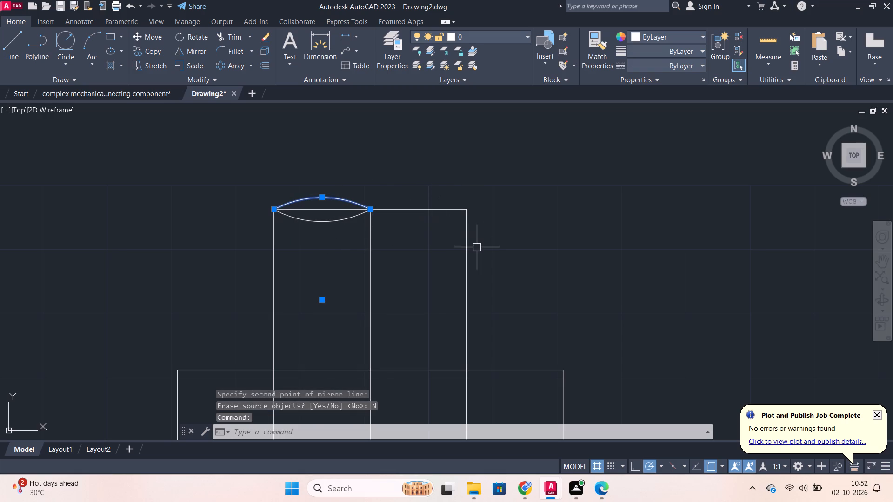
pyautogui.press('c')
pyautogui.press('o')
pyautogui.press('Return')
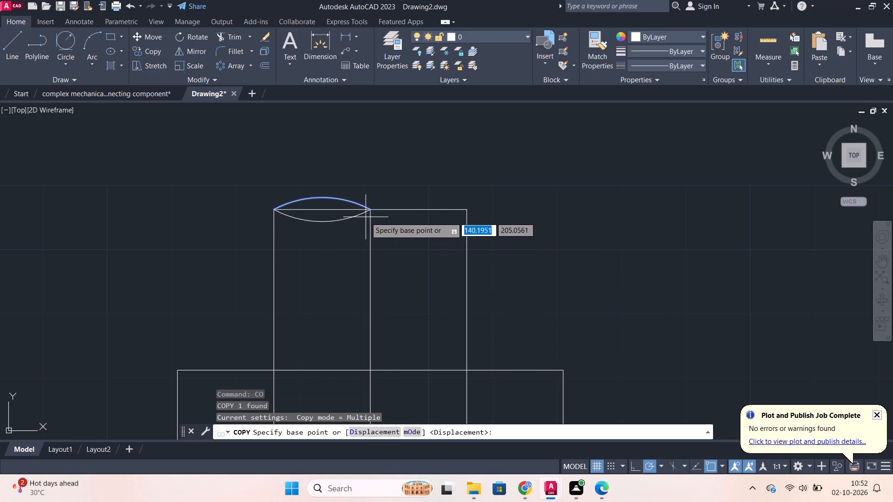
pyautogui.click(372, 209)
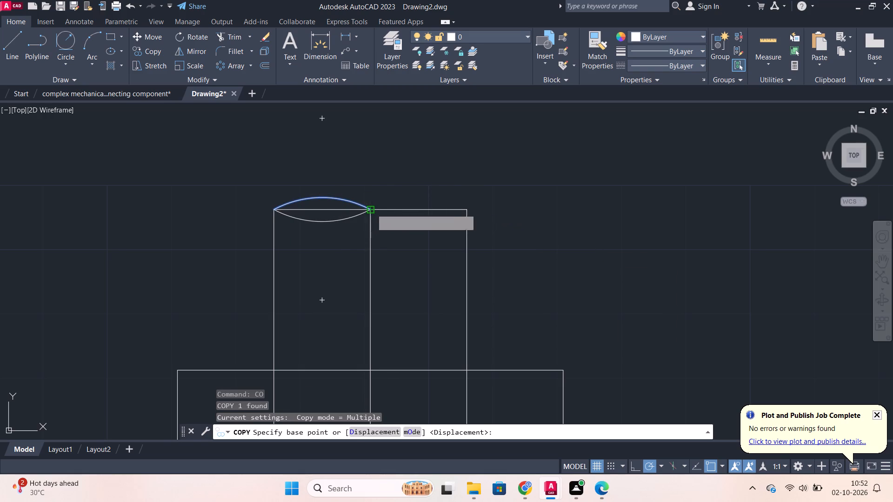
pyautogui.click(467, 209)
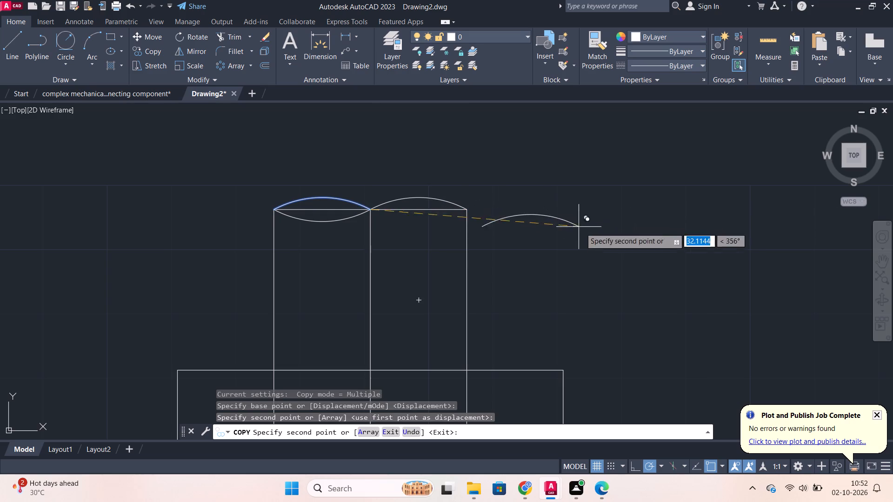
pyautogui.press('Escape')
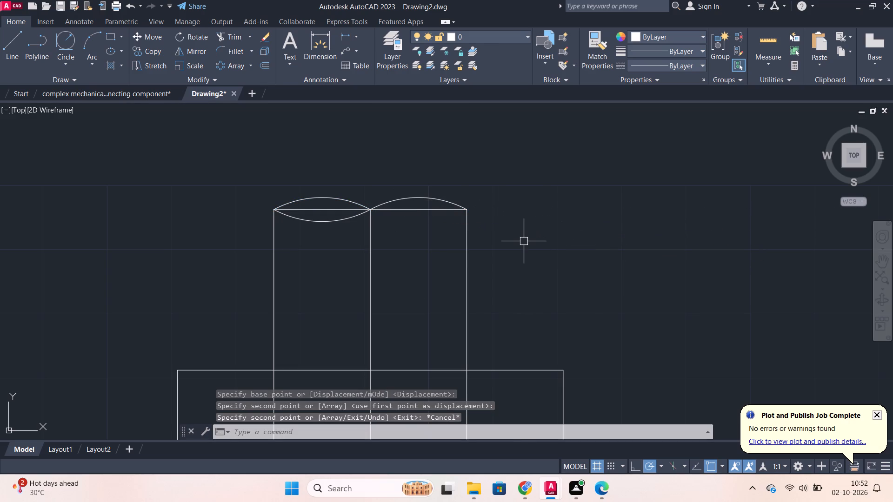
# Trim away both halves of the straight top line beneath and between the arcs.
pyautogui.write('tr')
pyautogui.press('Return')
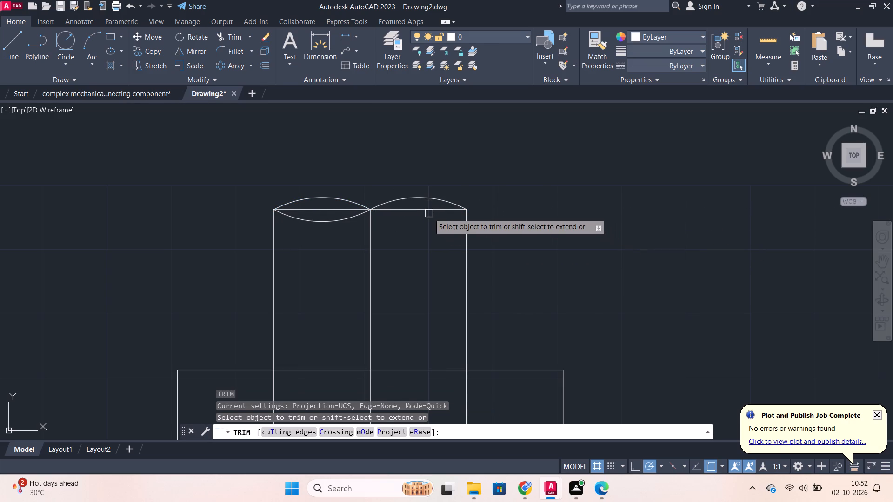
pyautogui.click(429, 213)
pyautogui.click(332, 209)
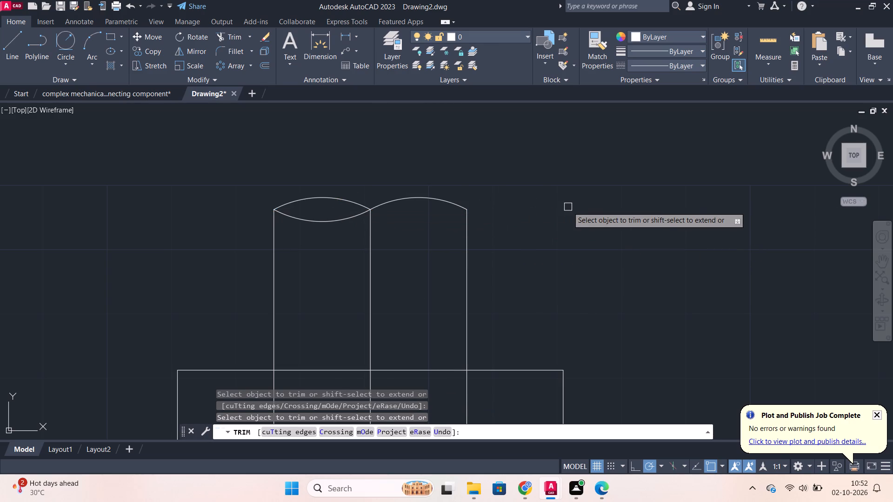
pyautogui.scroll(-2, 568, 207)
pyautogui.press('Escape')
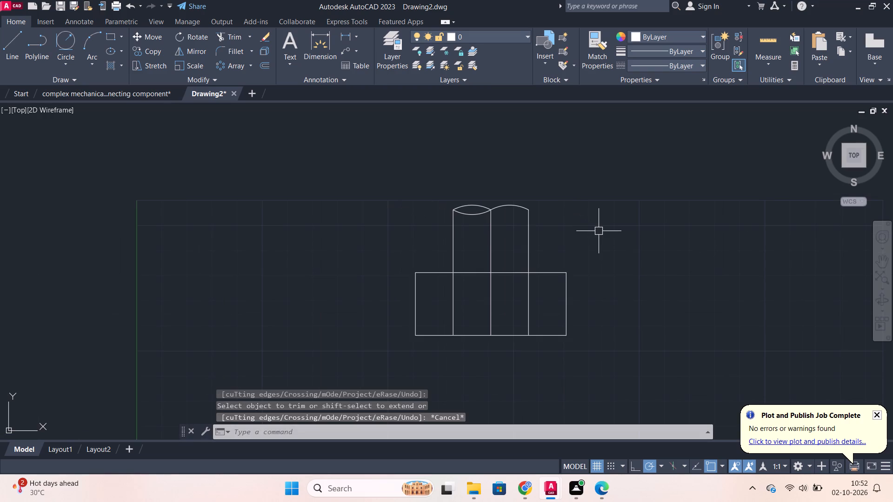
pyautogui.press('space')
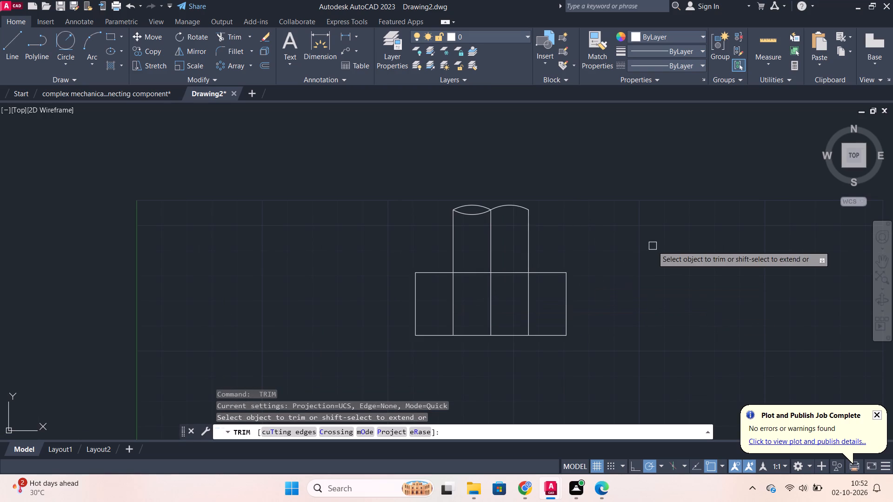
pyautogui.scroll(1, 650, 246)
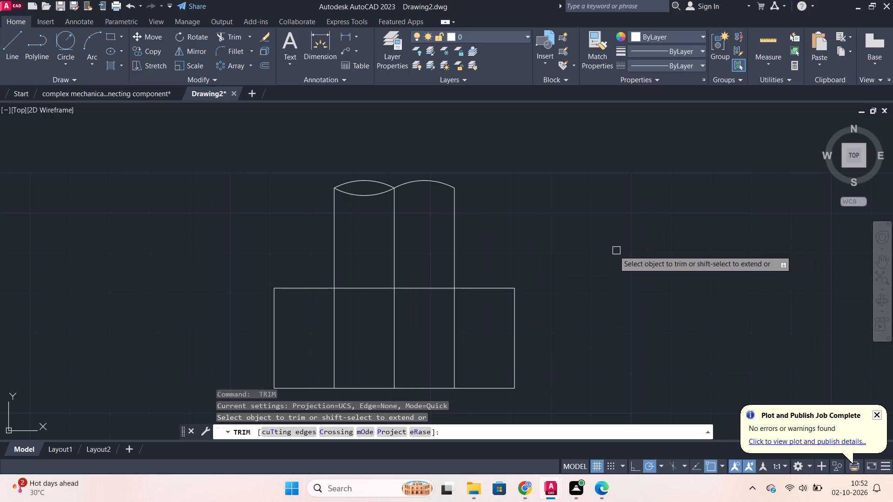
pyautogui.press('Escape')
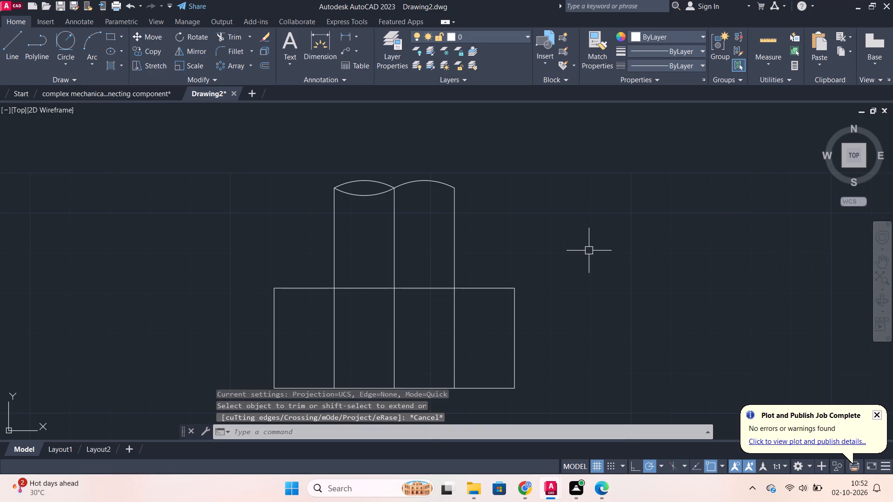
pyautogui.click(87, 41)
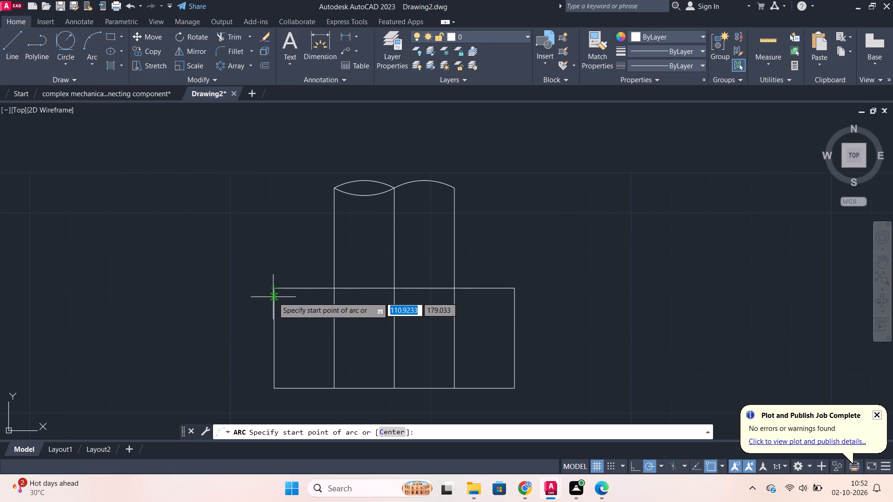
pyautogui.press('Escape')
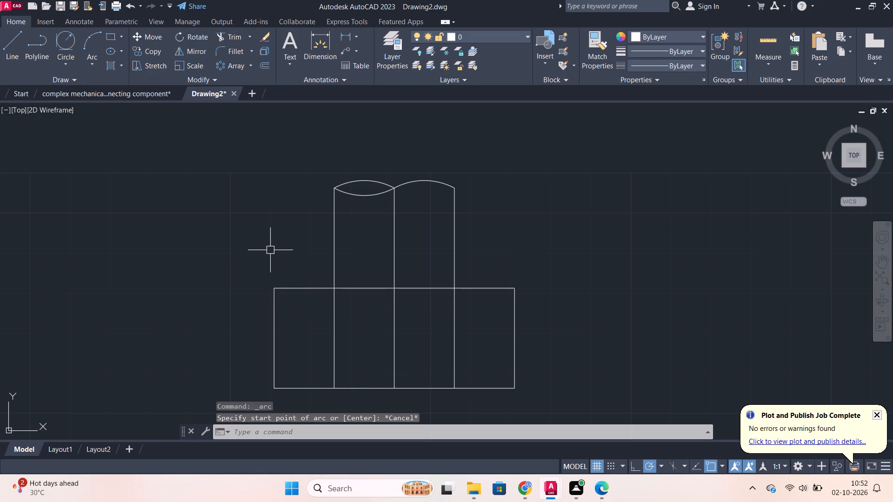
# Fillet the top-left corner of the 60 by 25 rectangle with a radius of 5.
pyautogui.press('f')
pyautogui.press('Return')
pyautogui.press('r')
pyautogui.press('Return')
pyautogui.press('5')
pyautogui.press('Return')
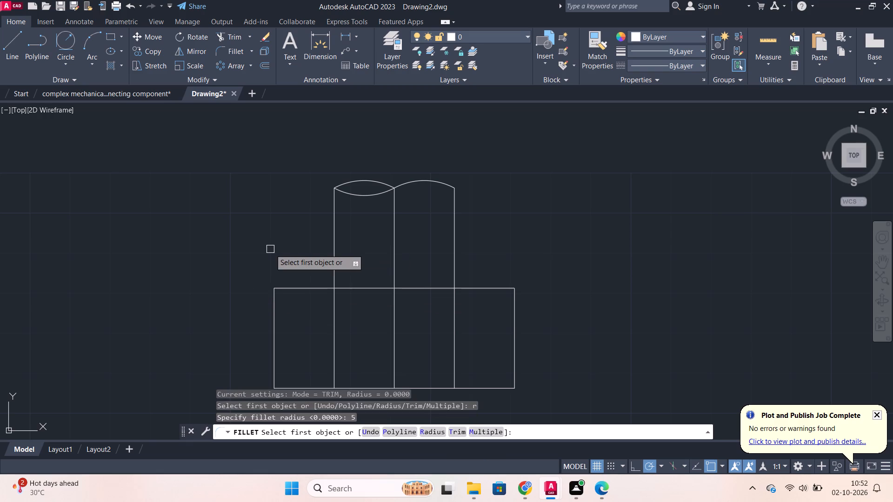
pyautogui.click(270, 304)
pyautogui.click(290, 291)
# Fillet the left inner vertical line with the rectangle's top line on its left side, using radius 5.
pyautogui.press('space')
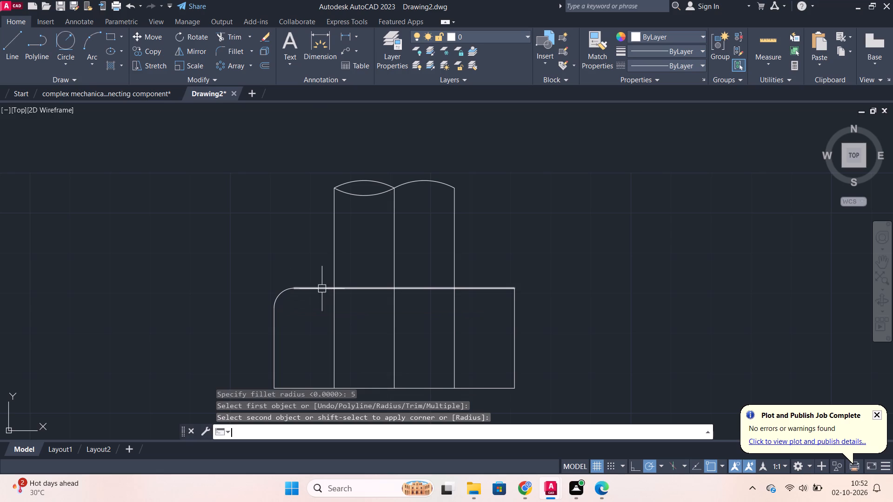
pyautogui.click(313, 288)
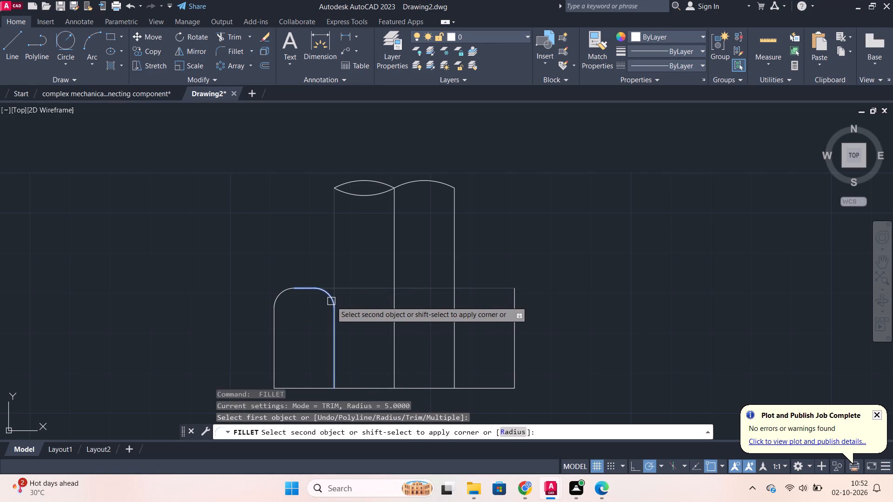
pyautogui.click(331, 301)
pyautogui.press('Escape')
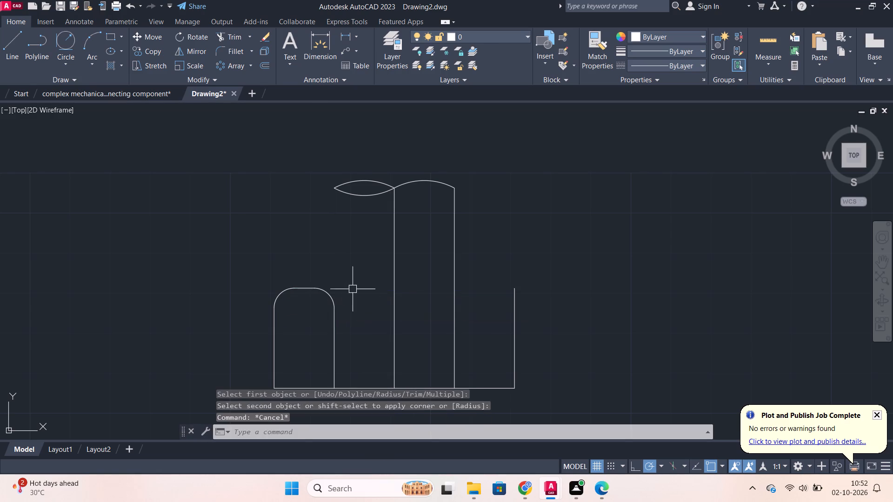
# Extend the rectangle's shortened top line rightward across the inner verticals to the right edge.
pyautogui.write('ex')
pyautogui.press('Return')
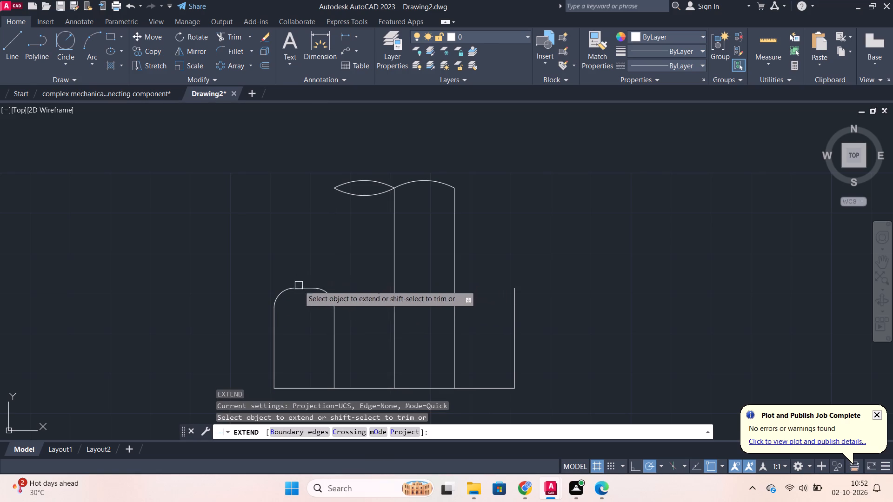
pyautogui.click(307, 291)
pyautogui.click(357, 286)
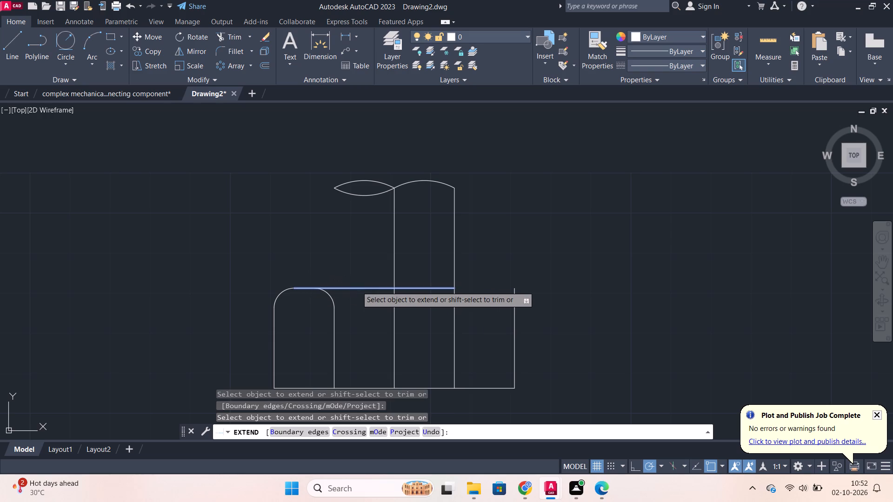
pyautogui.click(429, 289)
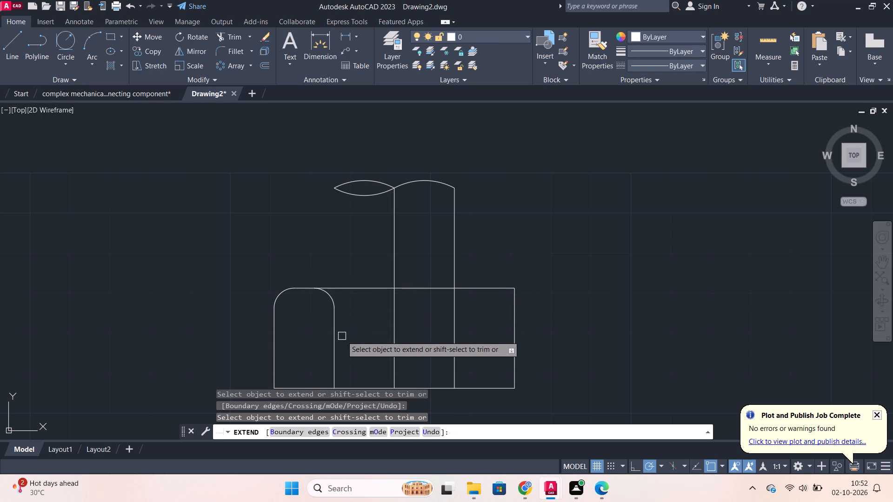
# Extend the left inner vertical line upward past the rectangle's top line to the left end of the arcs.
pyautogui.click(334, 349)
pyautogui.click(336, 336)
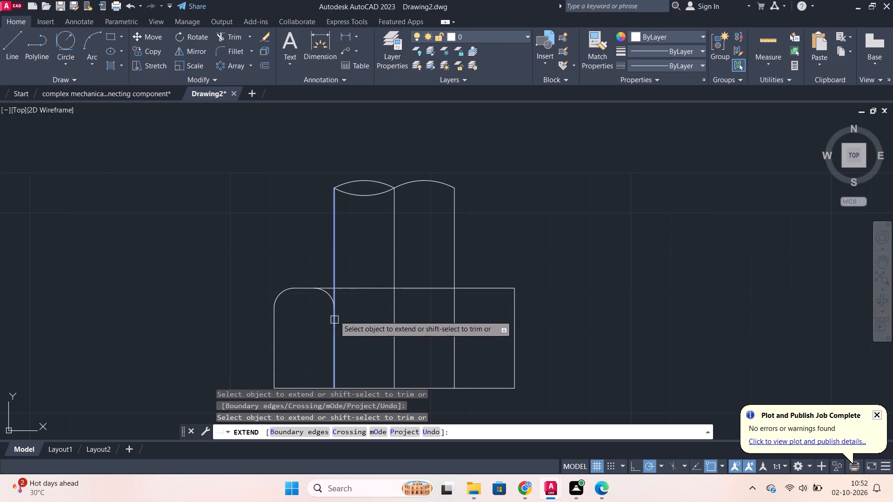
pyautogui.scroll(2, 336, 295)
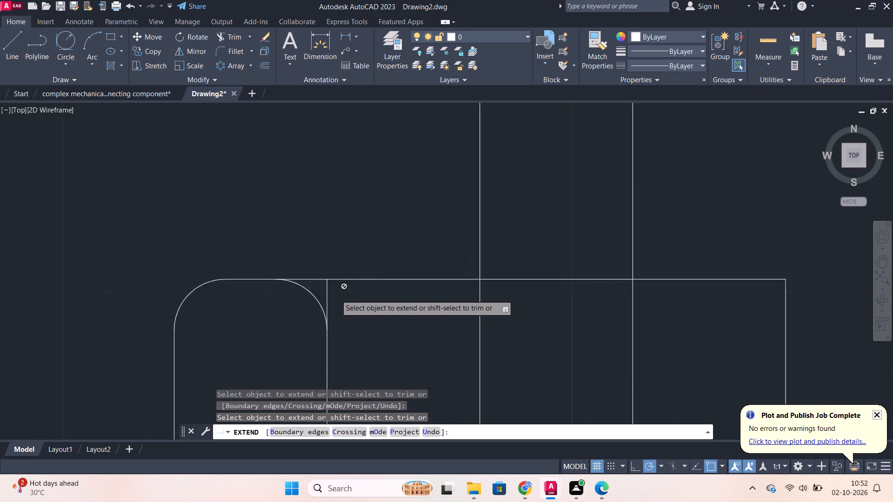
pyautogui.scroll(1, 336, 295)
pyautogui.scroll(-2, 318, 321)
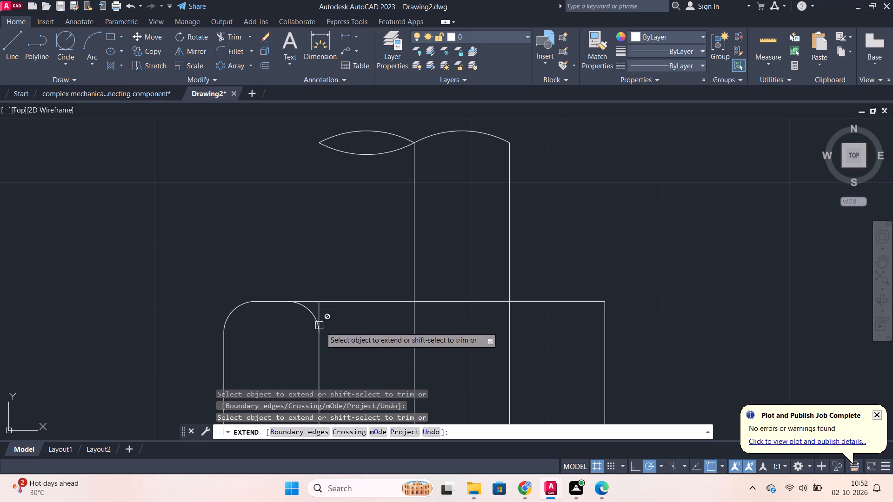
pyautogui.click(323, 345)
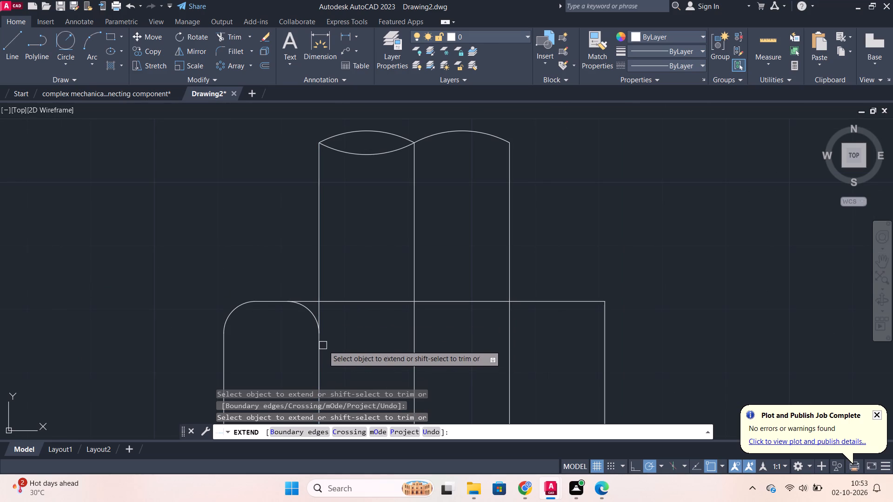
pyautogui.press('Escape')
pyautogui.scroll(-2, 334, 309)
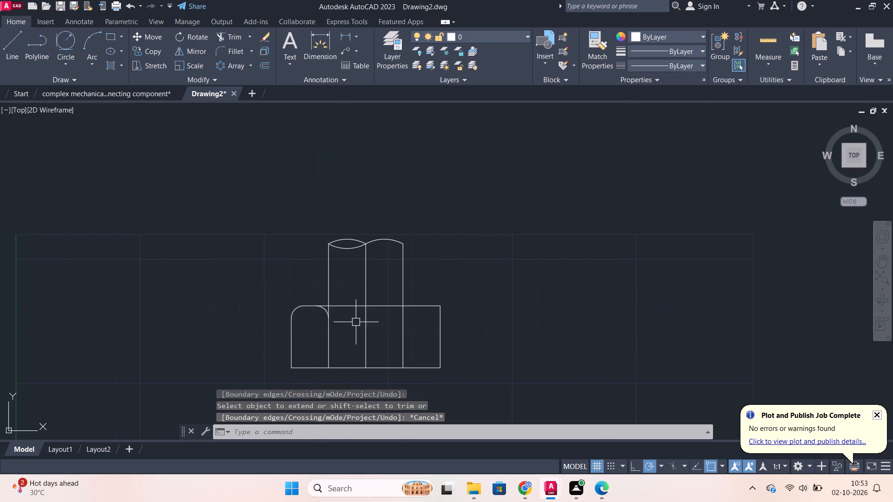
pyautogui.scroll(1, 342, 325)
pyautogui.press('space')
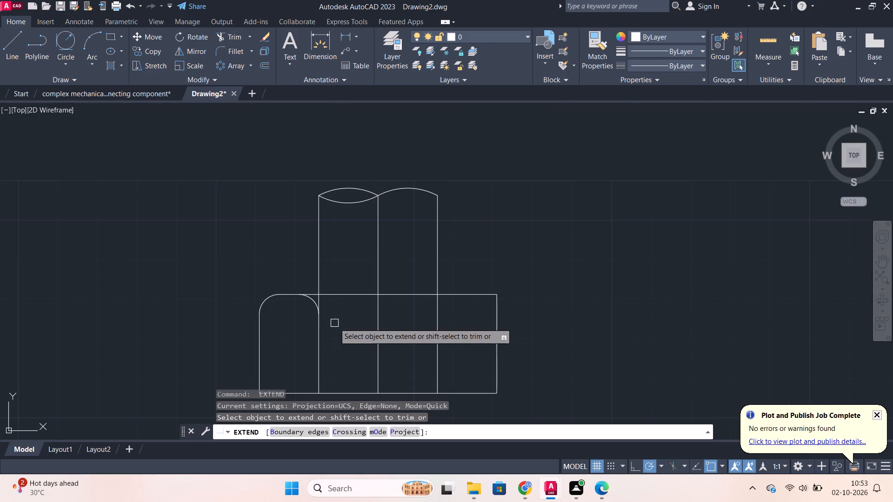
pyautogui.press('Escape')
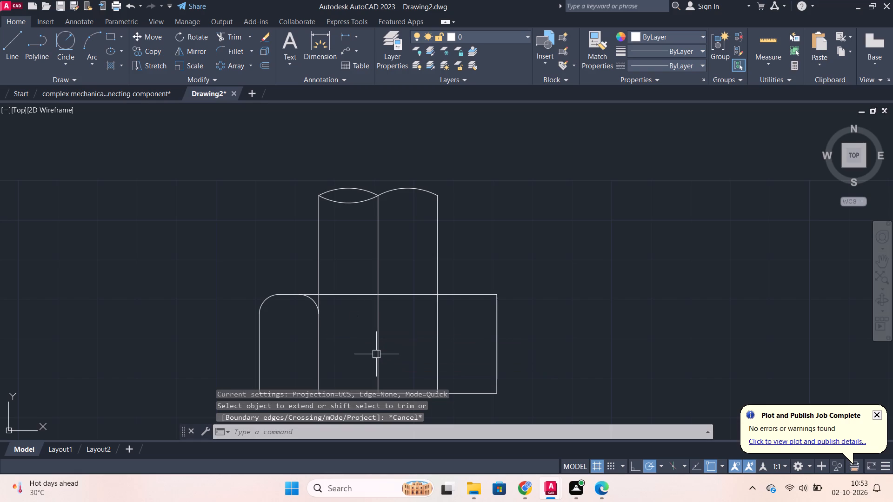
# Fillet the left inner vertical line with the rectangle's top line on its right side, using radius 5.
pyautogui.press('f')
pyautogui.press('Return')
pyautogui.press('r')
pyautogui.press('Return')
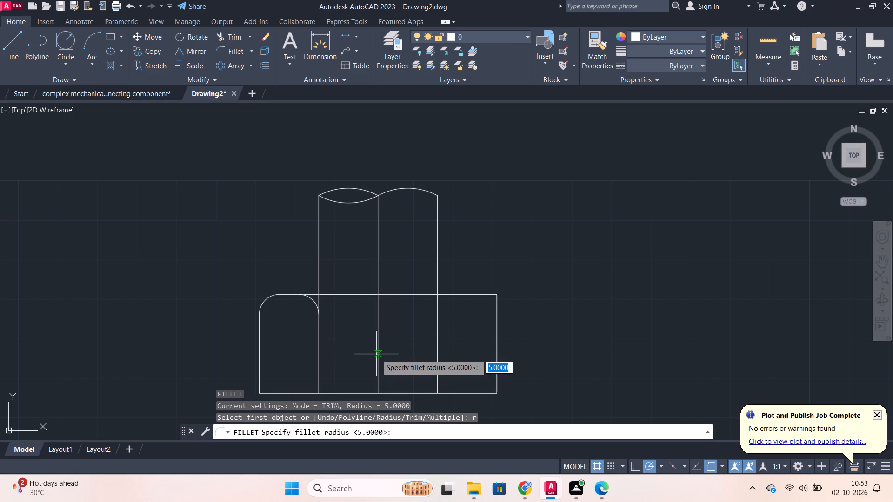
pyautogui.press('5')
pyautogui.press('Return')
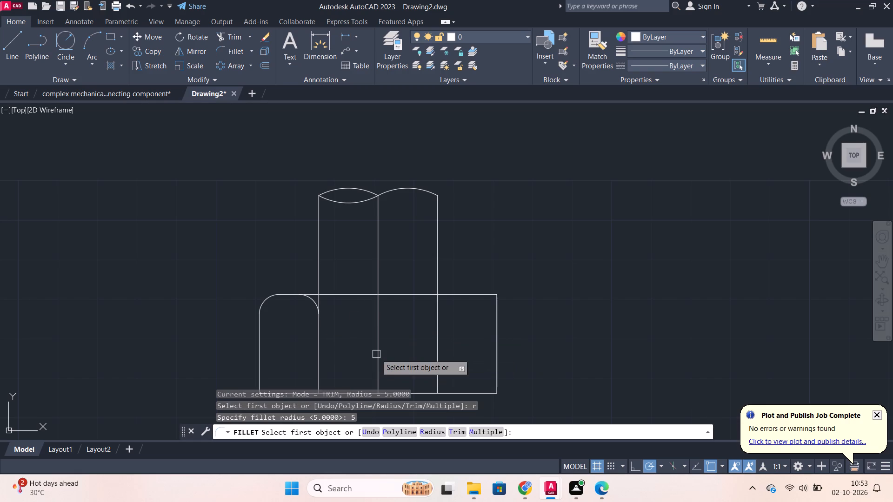
pyautogui.click(320, 308)
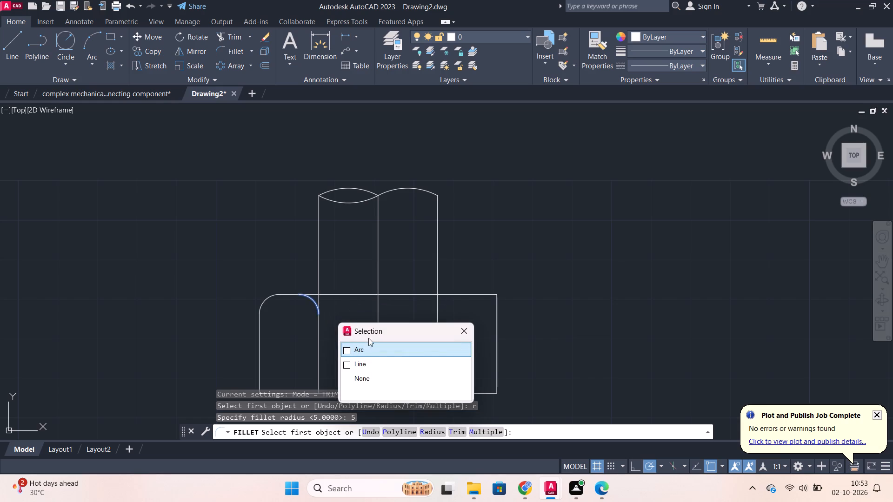
pyautogui.click(472, 331)
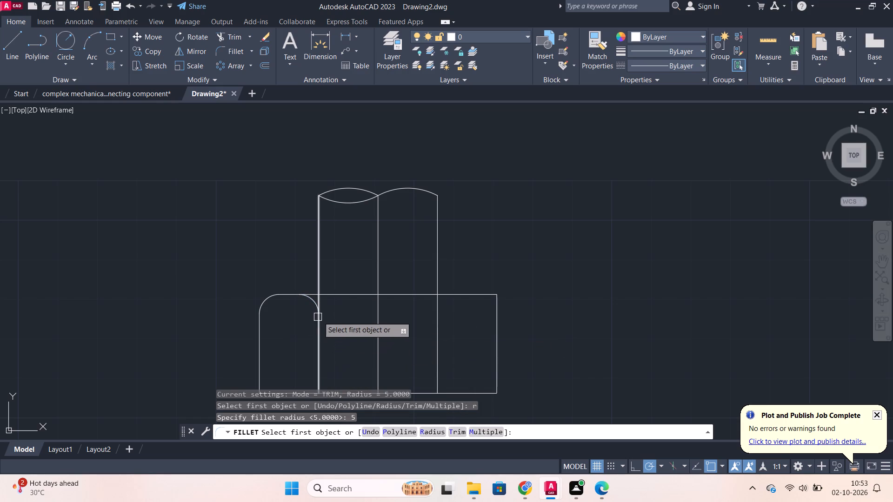
pyautogui.click(320, 325)
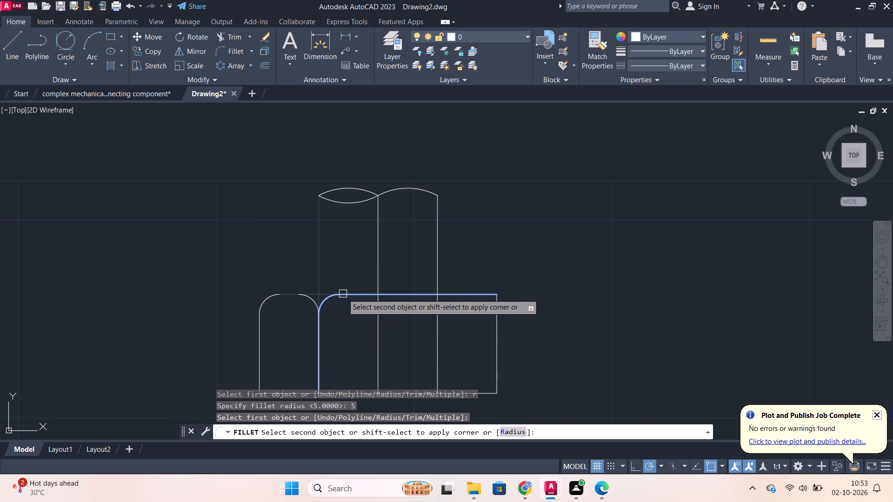
pyautogui.click(343, 294)
# Fillet the right inner vertical line with the rectangle's top line on its left side, using radius 5.
pyautogui.press('space')
pyautogui.click(437, 313)
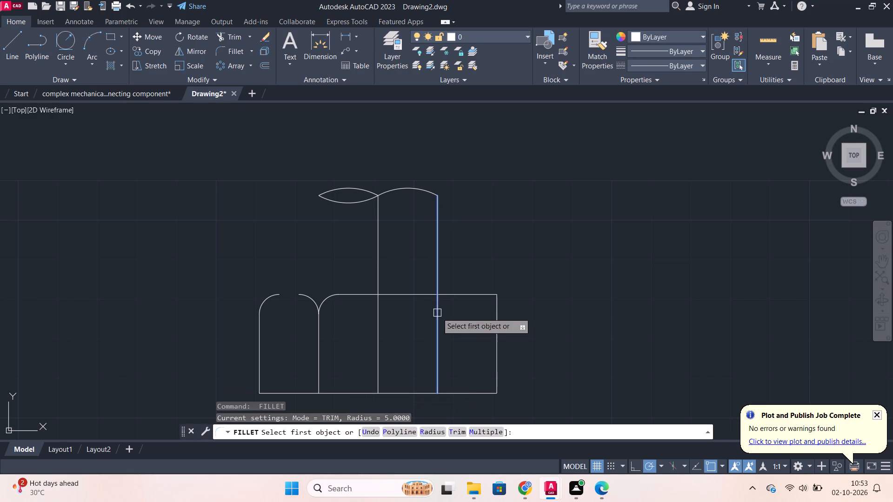
pyautogui.click(428, 295)
pyautogui.press('Escape')
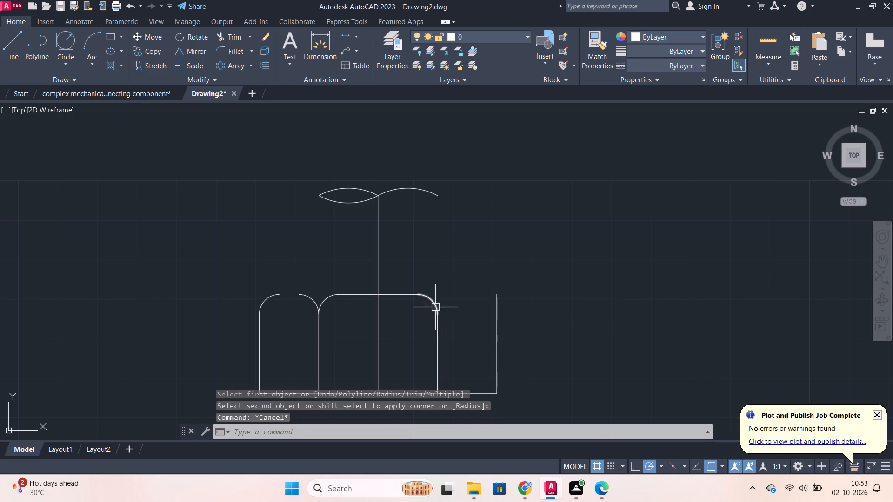
# Extend the rectangle's top line in both directions, to the top-left corner fillet and to the right edge.
pyautogui.write('ex')
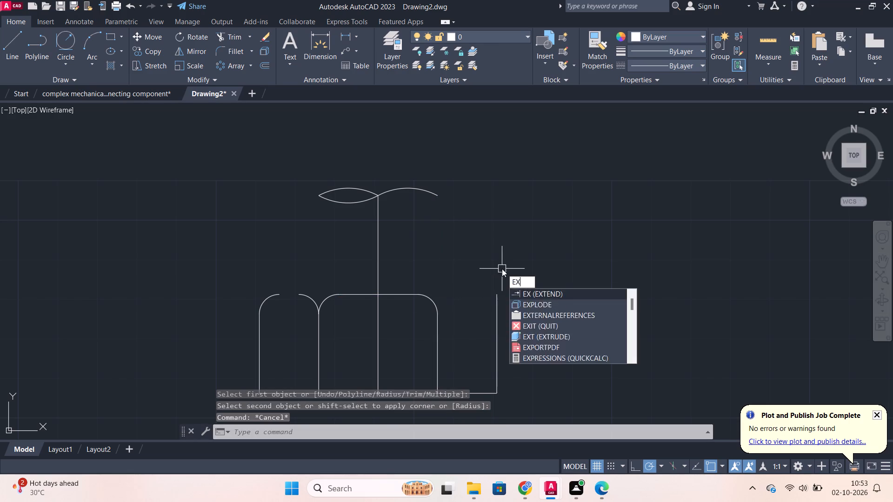
pyautogui.press('Return')
pyautogui.click(361, 296)
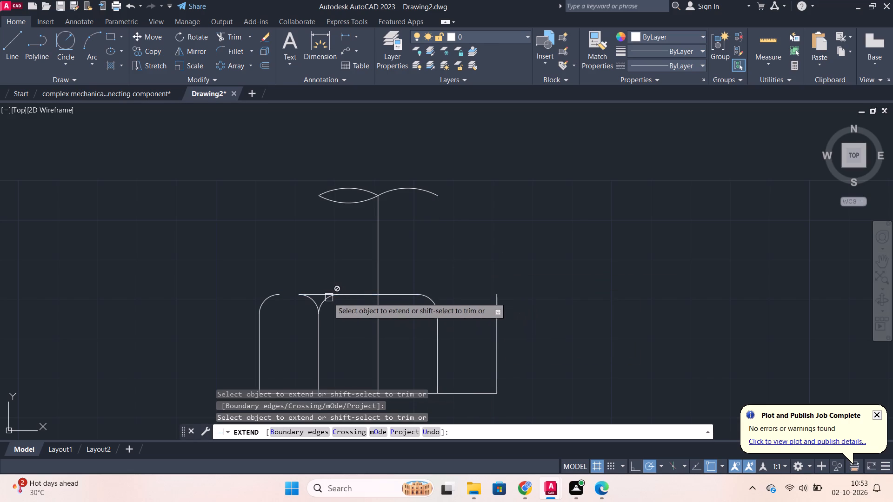
pyautogui.click(319, 296)
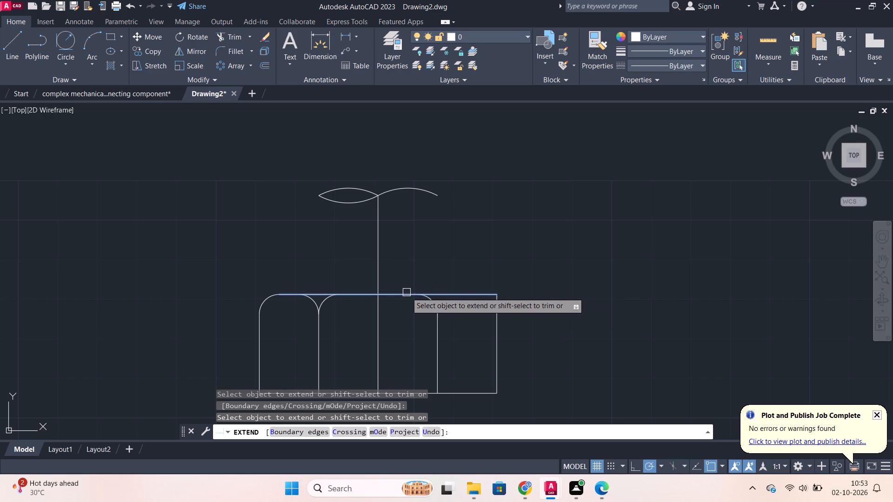
pyautogui.click(407, 292)
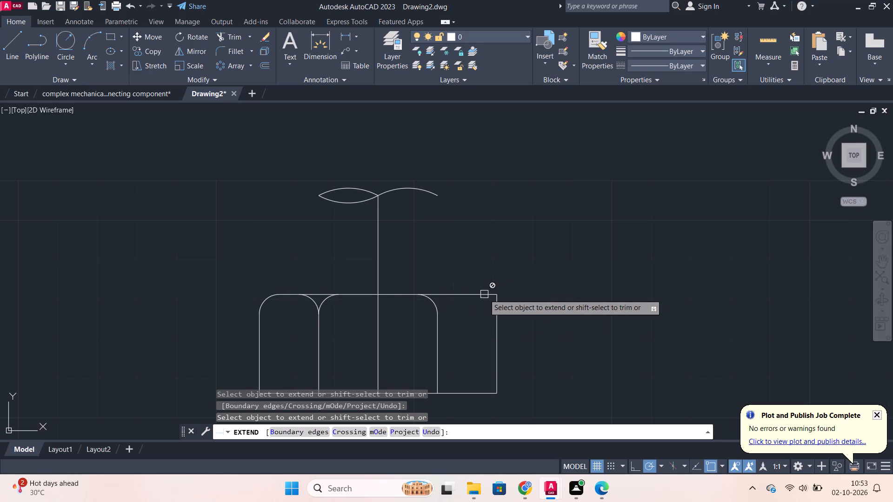
pyautogui.press('Escape')
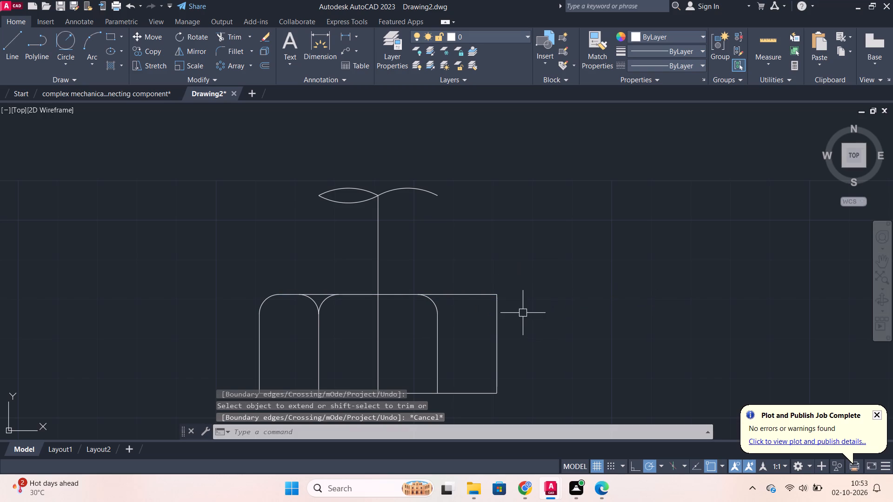
pyautogui.write('ex')
pyautogui.press('Escape')
# Fillet the right inner vertical line with the rectangle's top line on its right side, using radius 5.
pyautogui.press('f')
pyautogui.press('Return')
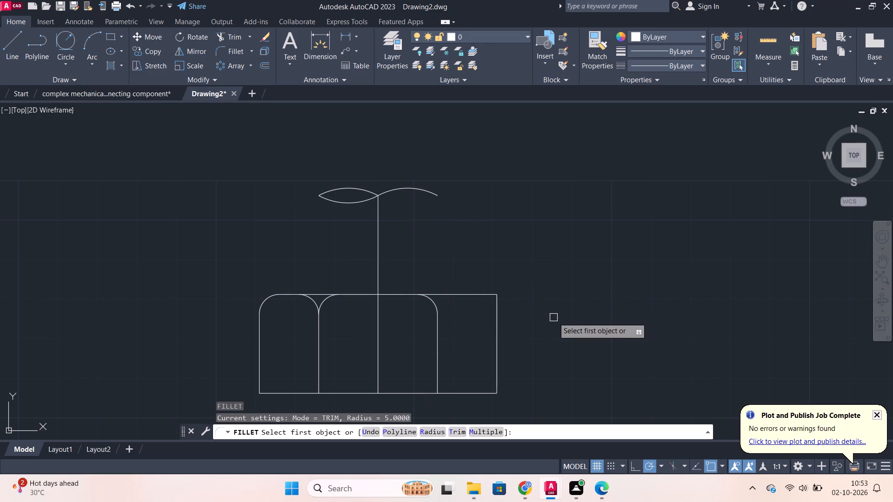
pyautogui.press('r')
pyautogui.press('Return')
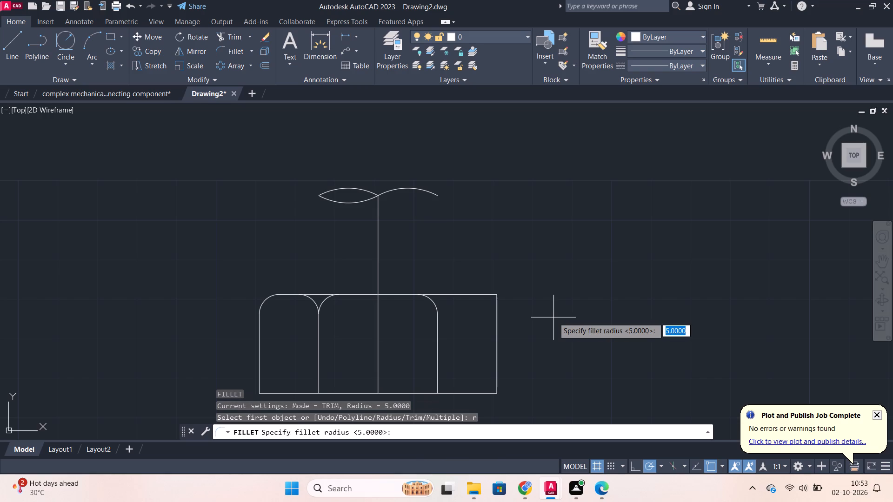
pyautogui.press('Return')
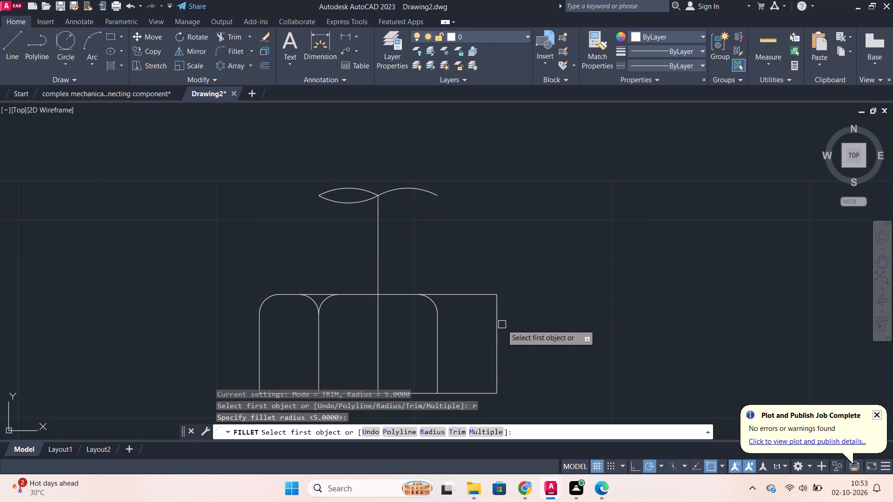
pyautogui.click(440, 324)
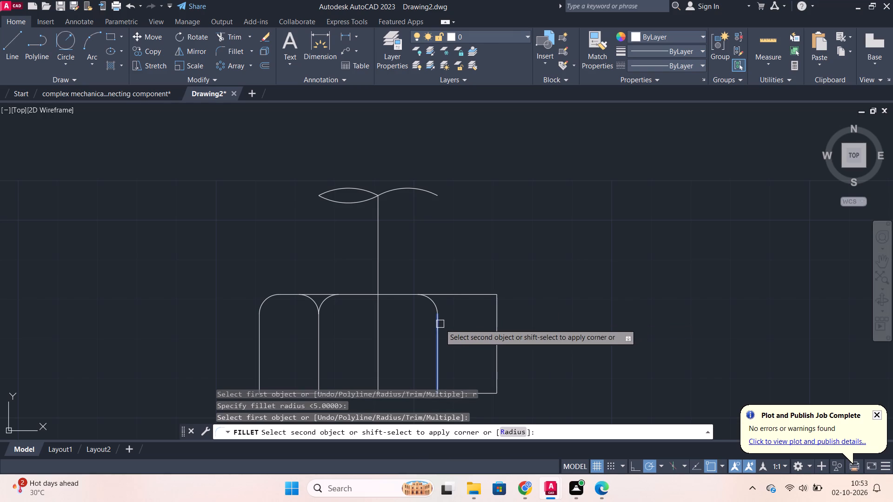
pyautogui.click(449, 296)
# Fillet the top-right corner of the 60 by 25 rectangle with a radius of 5.
pyautogui.press('space')
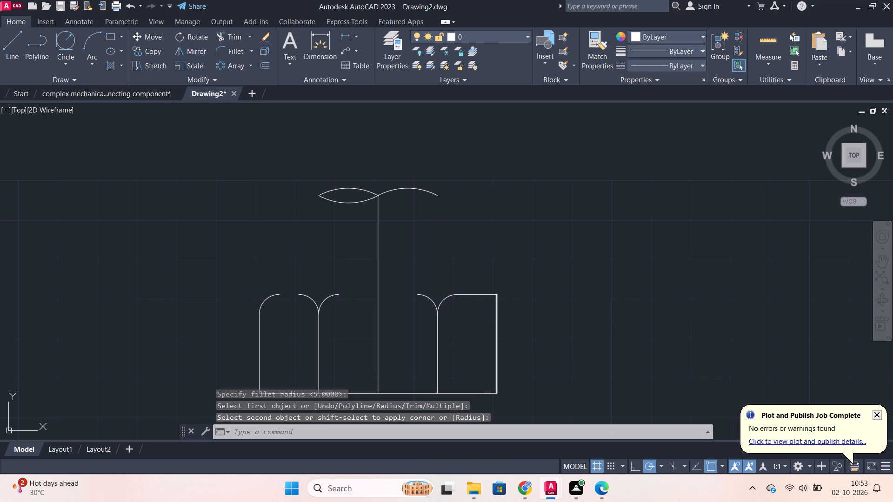
pyautogui.click(499, 308)
pyautogui.click(488, 298)
pyautogui.press('Escape')
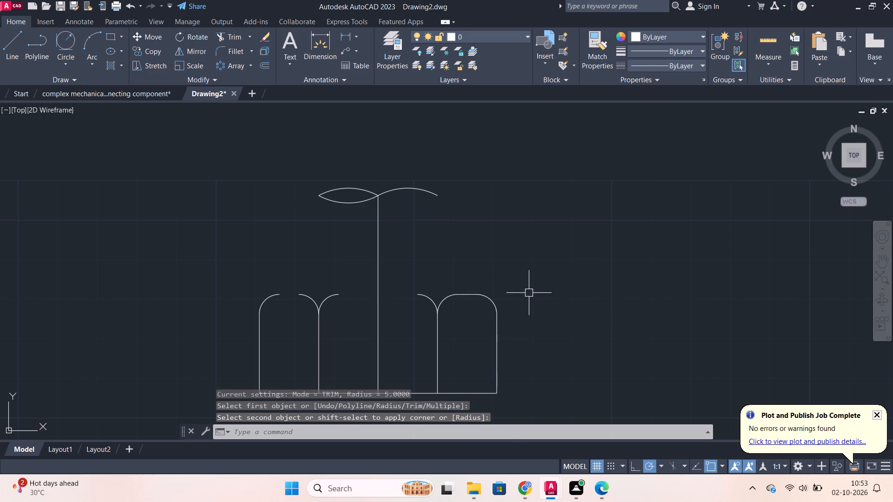
# Extend the 60 by 25 rectangle's top line leftward past both inner vertical lines to the top-left corner fillet.
pyautogui.write('ex')
pyautogui.press('Return')
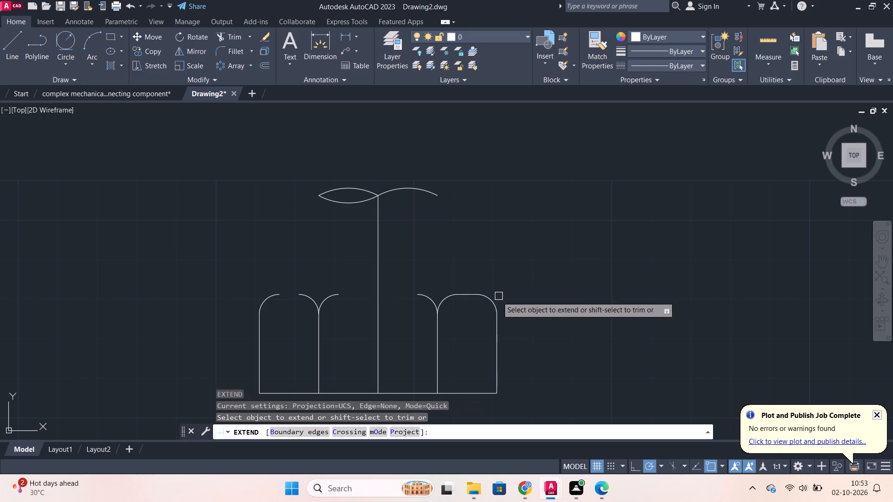
pyautogui.click(467, 294)
pyautogui.click(435, 294)
pyautogui.click(403, 296)
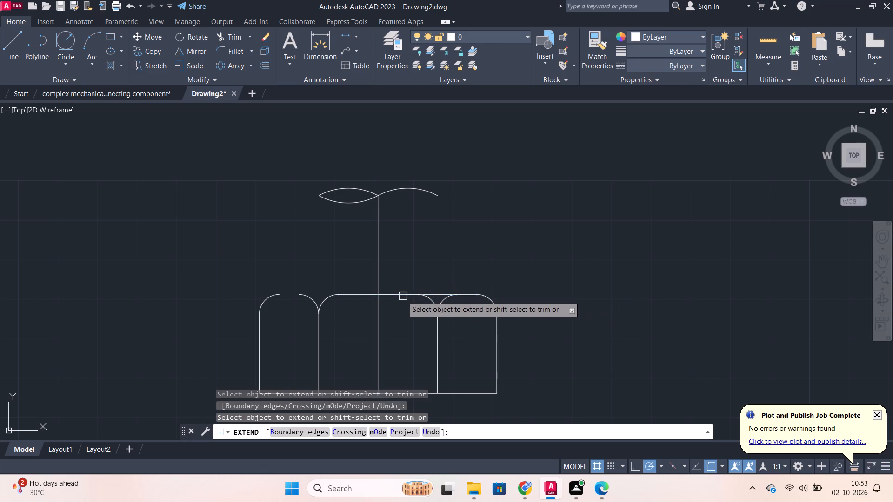
pyautogui.click(349, 293)
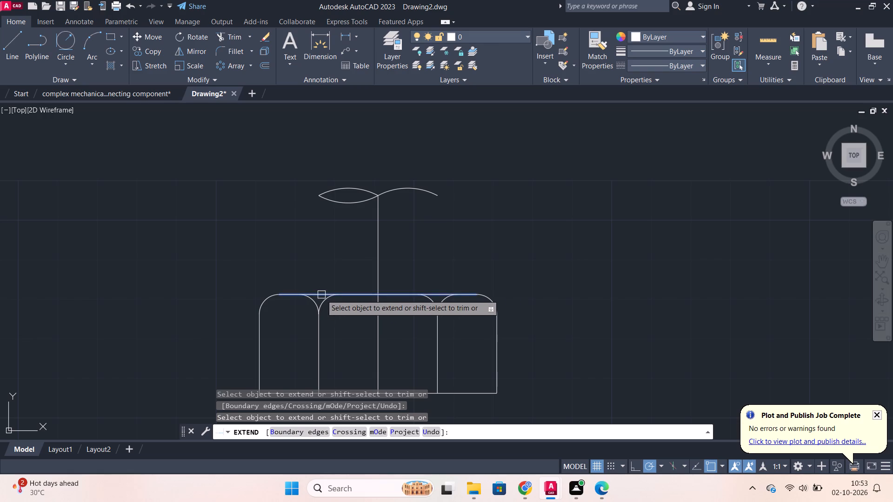
pyautogui.click(321, 295)
# Extend the left and right inner vertical lines upward to the outer ends of the arcs at the top.
pyautogui.click(319, 358)
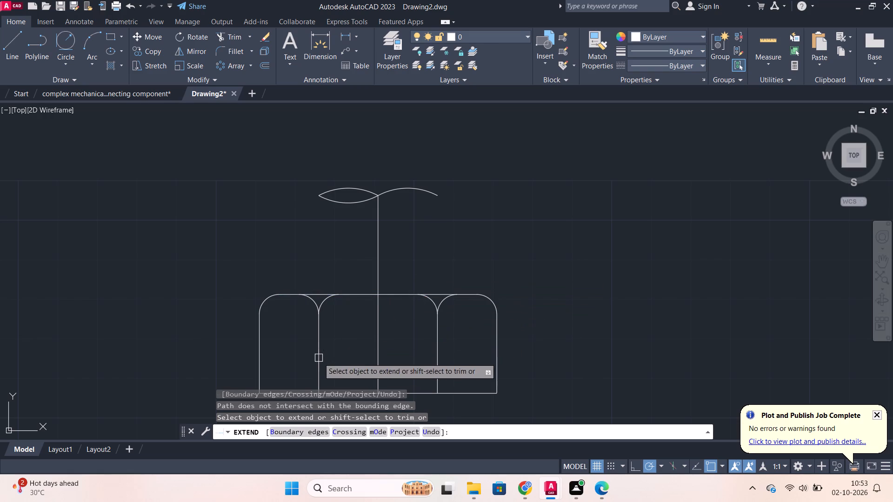
pyautogui.click(318, 324)
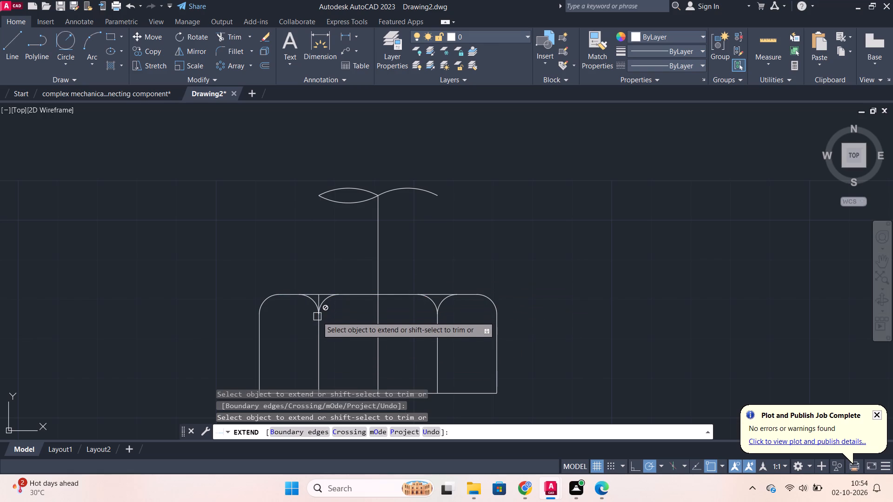
pyautogui.click(318, 323)
pyautogui.click(438, 324)
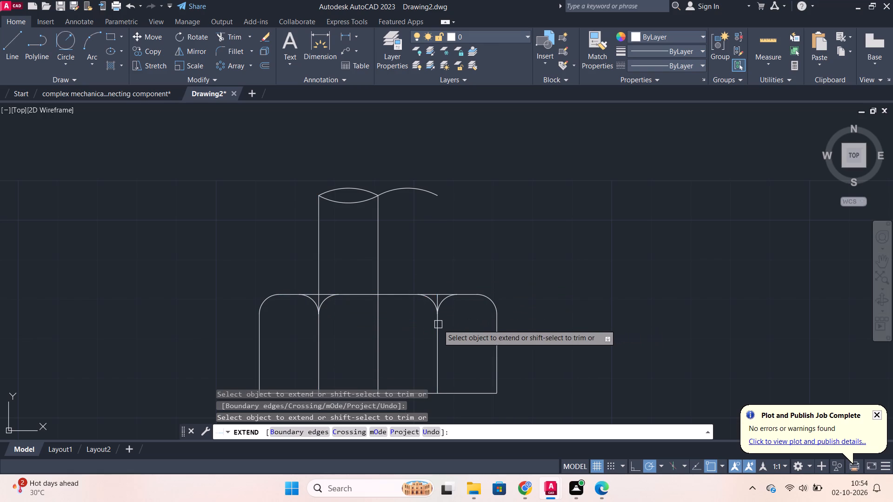
pyautogui.click(438, 317)
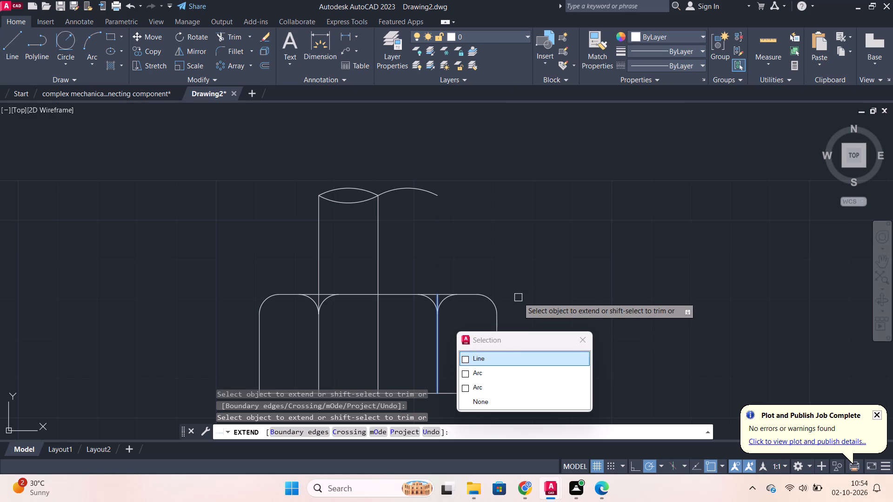
pyautogui.click(434, 324)
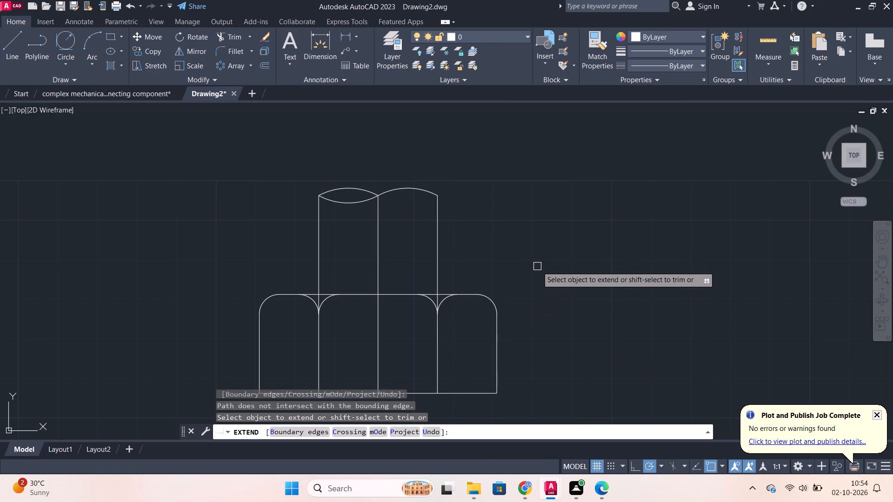
pyautogui.press('Escape')
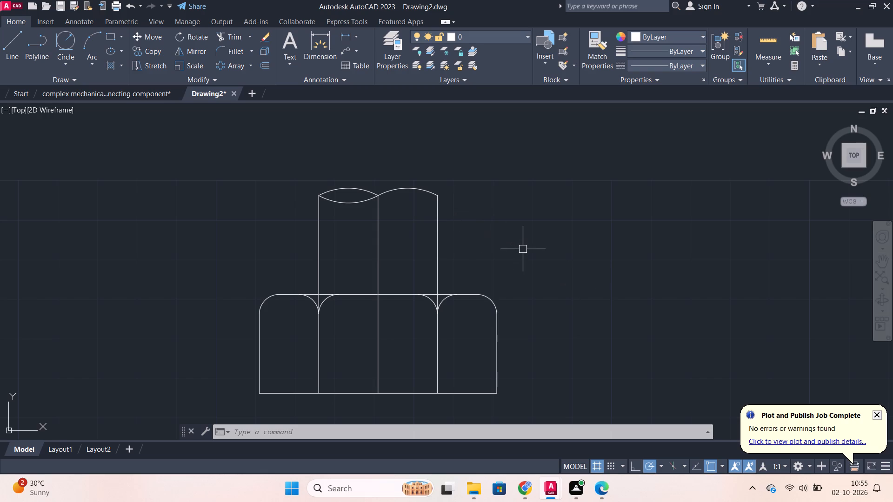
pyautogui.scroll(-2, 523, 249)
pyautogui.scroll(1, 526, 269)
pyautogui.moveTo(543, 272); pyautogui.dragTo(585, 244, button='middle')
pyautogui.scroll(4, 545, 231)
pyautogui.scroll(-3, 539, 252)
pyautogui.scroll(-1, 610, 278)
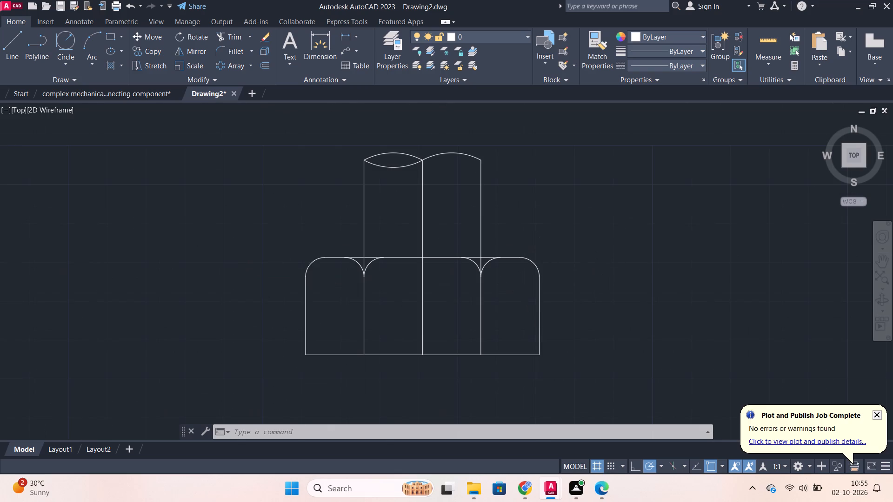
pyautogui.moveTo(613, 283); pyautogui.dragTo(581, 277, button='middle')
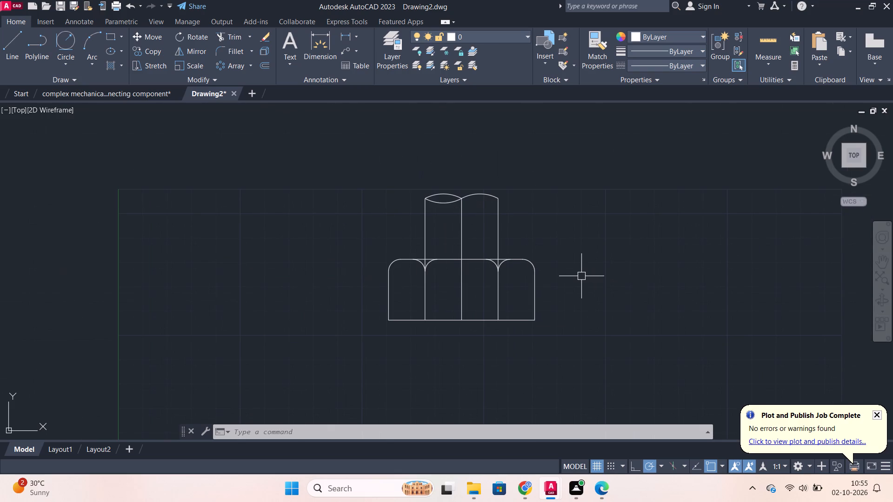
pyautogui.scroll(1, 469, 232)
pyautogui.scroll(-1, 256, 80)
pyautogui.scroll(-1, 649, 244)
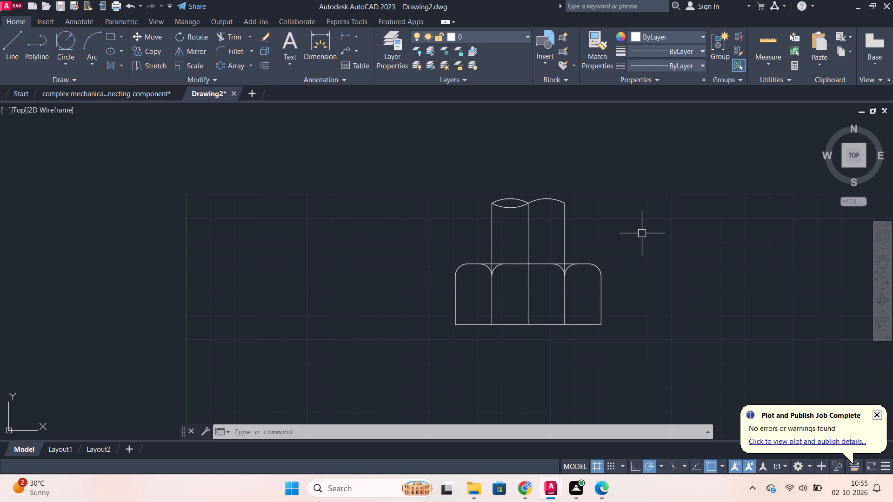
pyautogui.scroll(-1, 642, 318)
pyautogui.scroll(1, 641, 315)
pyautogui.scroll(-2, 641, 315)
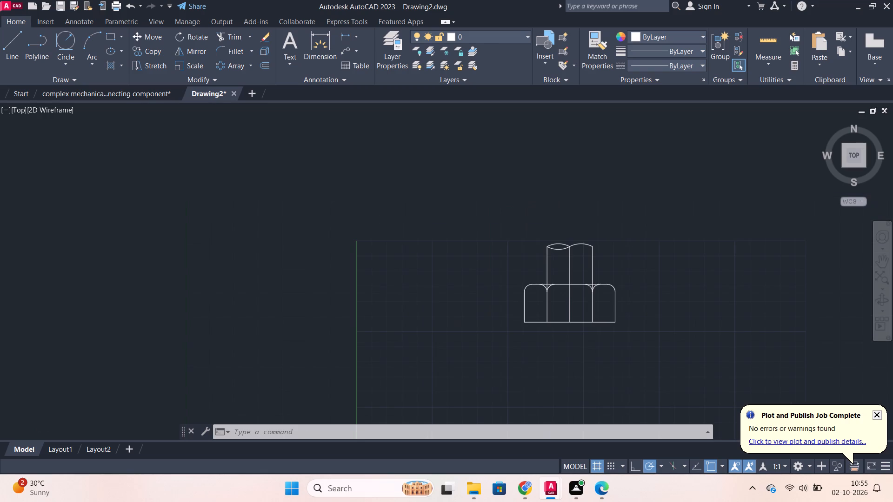
# Draw a 52 by 11 rectangle in the empty area below and to the right of the part.
pyautogui.moveTo(649, 313); pyautogui.dragTo(541, 206, button='middle')
pyautogui.scroll(2, 520, 234)
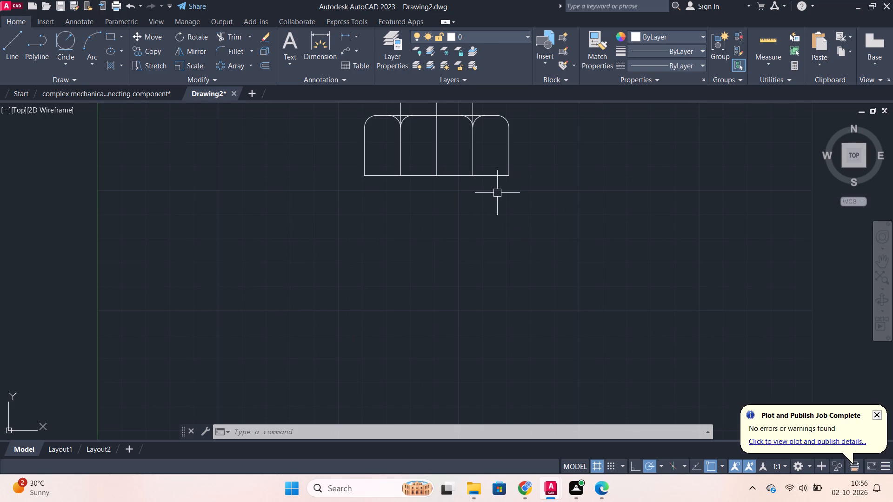
pyautogui.click(109, 35)
pyautogui.click(560, 194)
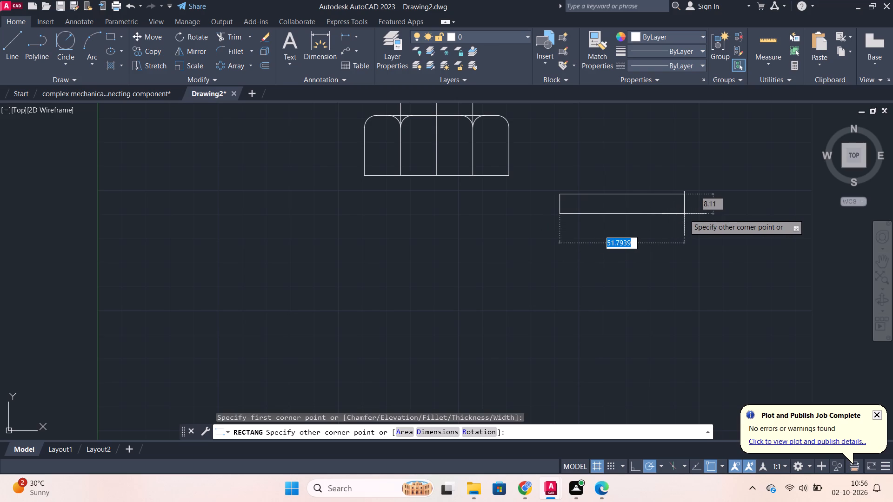
pyautogui.write('52')
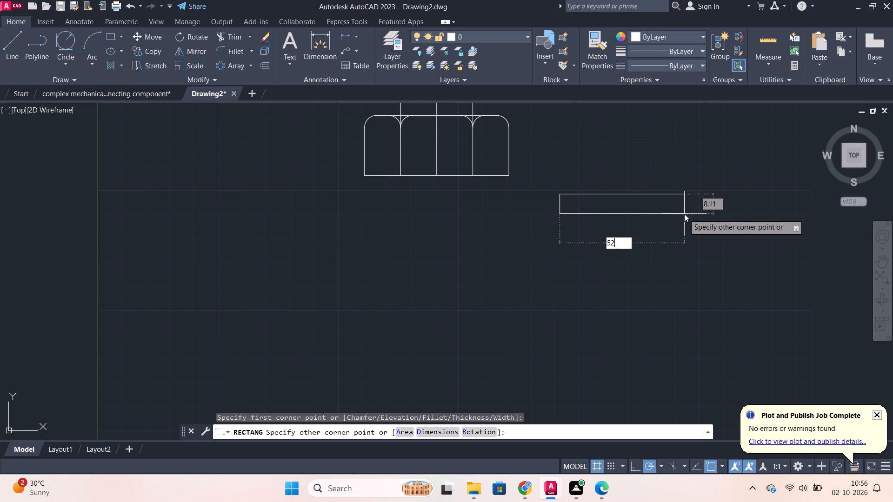
pyautogui.press('Tab')
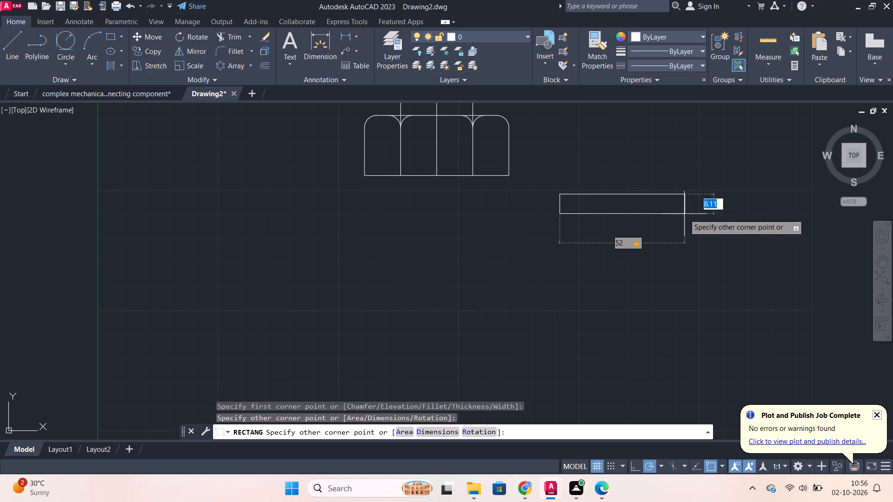
pyautogui.write('11')
pyautogui.press('Return')
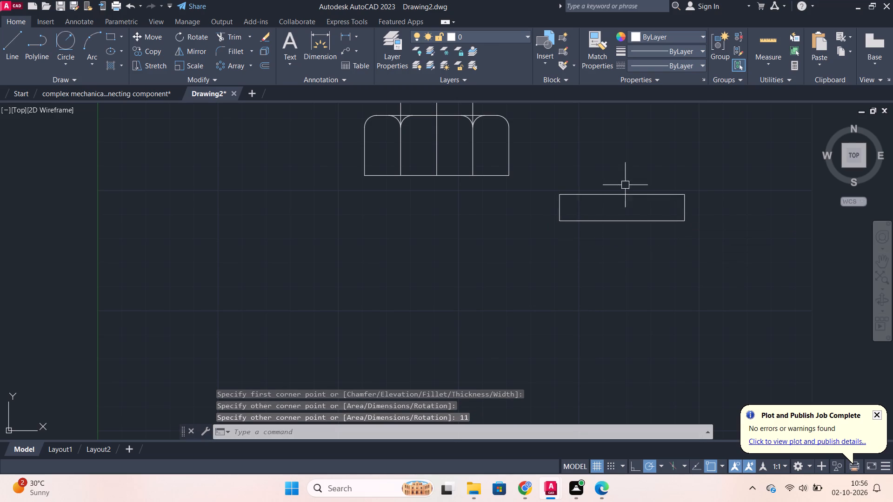
# Move the 52 by 11 rectangle by its top edge midpoint to the bottom edge midpoint of the 60 by 25 rectangle.
pyautogui.click(548, 155)
pyautogui.click(755, 262)
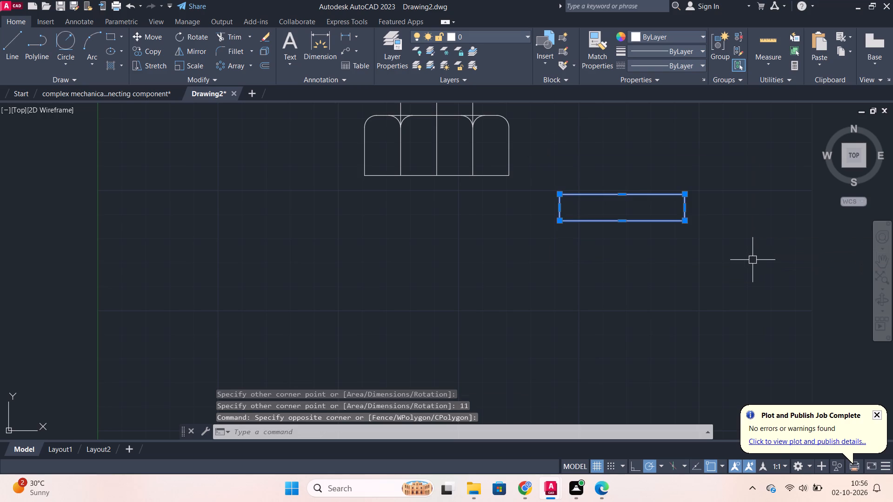
pyautogui.press('m')
pyautogui.press('Return')
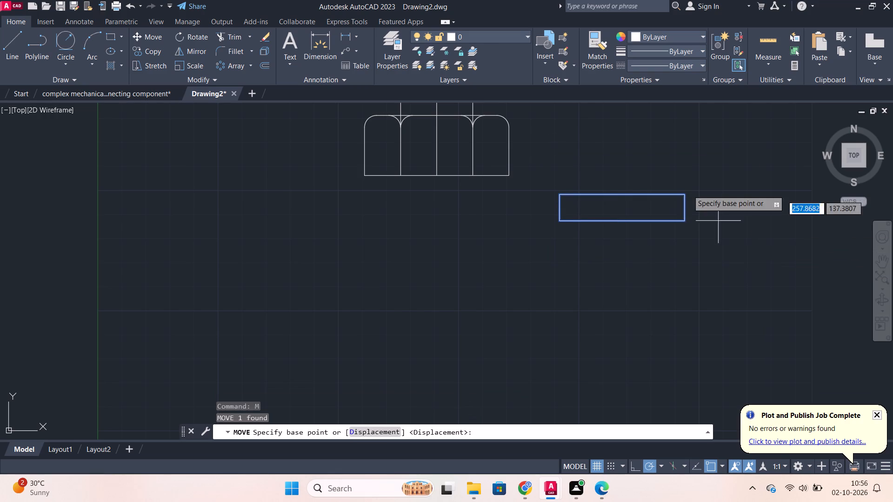
pyautogui.click(624, 195)
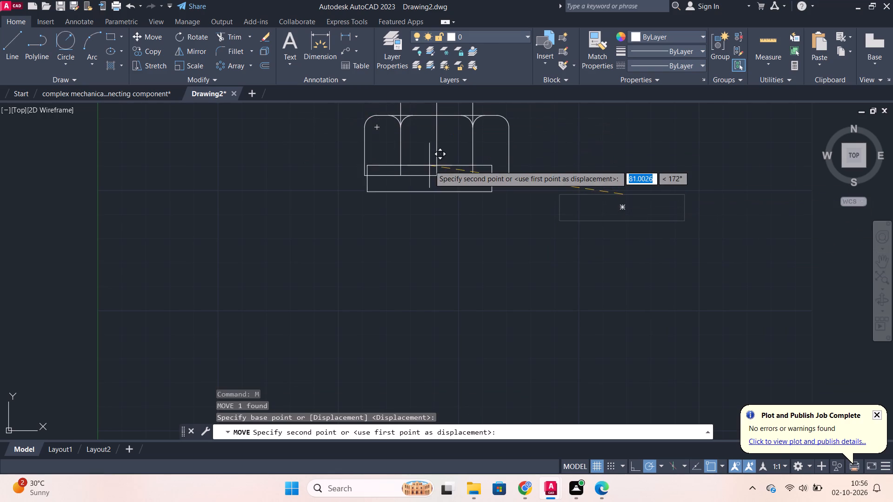
pyautogui.scroll(2, 429, 165)
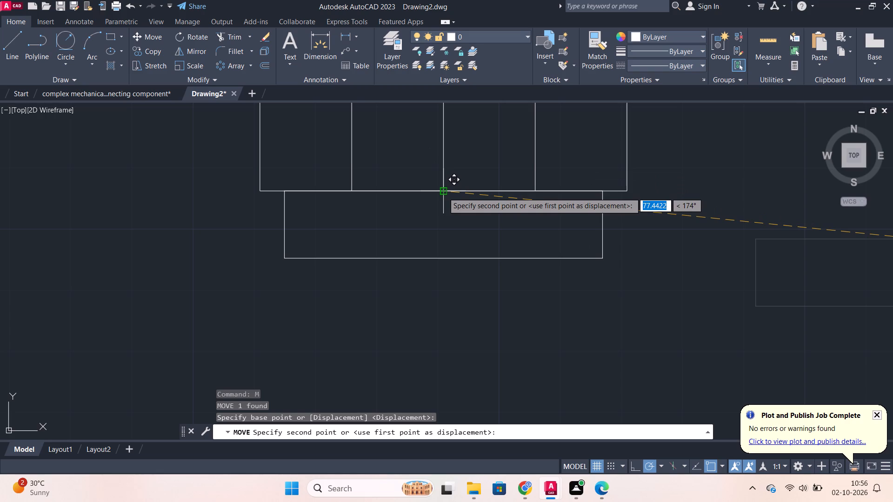
pyautogui.click(443, 192)
# Lengthen the vertical centre line from its lower end, straight down well past the 52 by 11 rectangle.
pyautogui.scroll(-1, 668, 255)
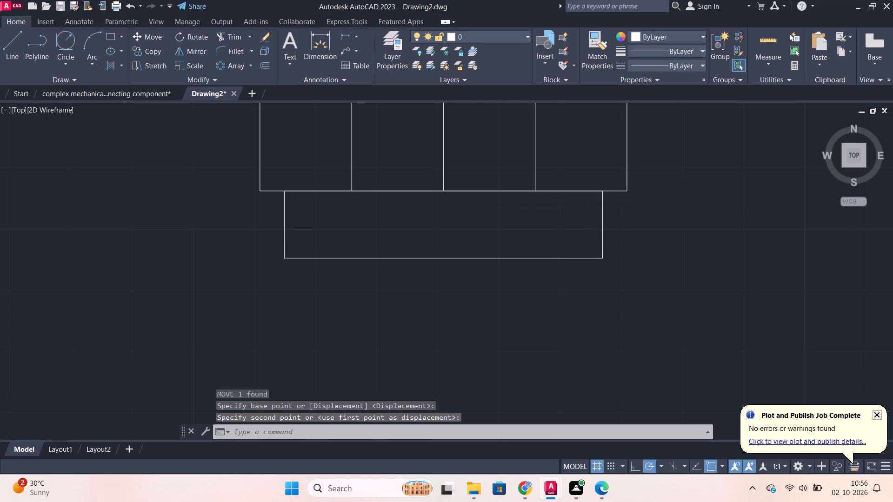
pyautogui.scroll(-2, 684, 231)
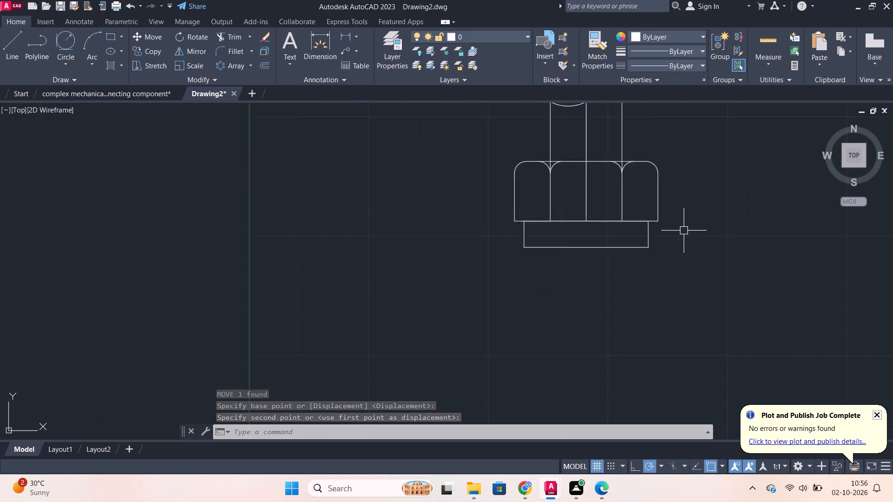
pyautogui.moveTo(683, 233); pyautogui.dragTo(666, 229, button='middle')
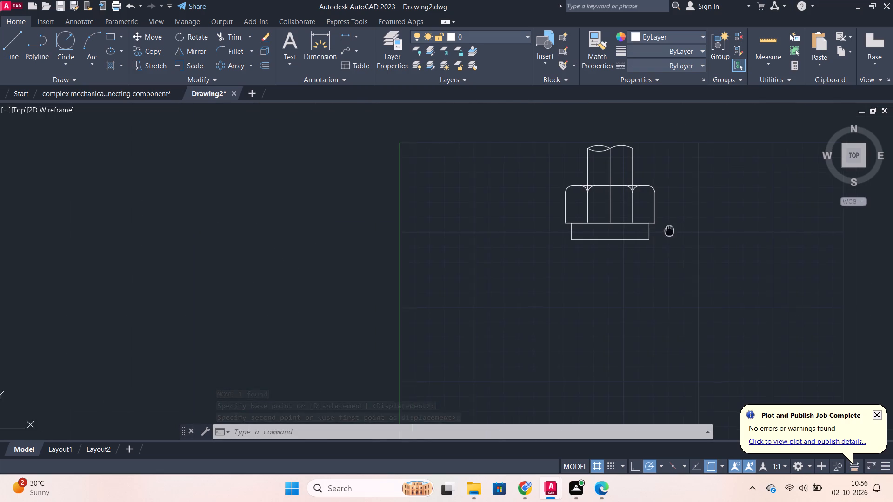
pyautogui.moveTo(666, 229); pyautogui.dragTo(653, 222, button='middle')
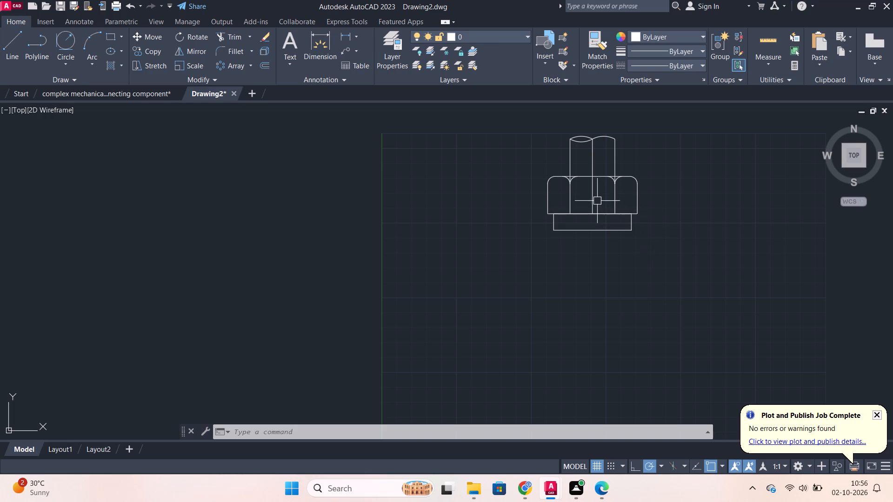
pyautogui.click(594, 194)
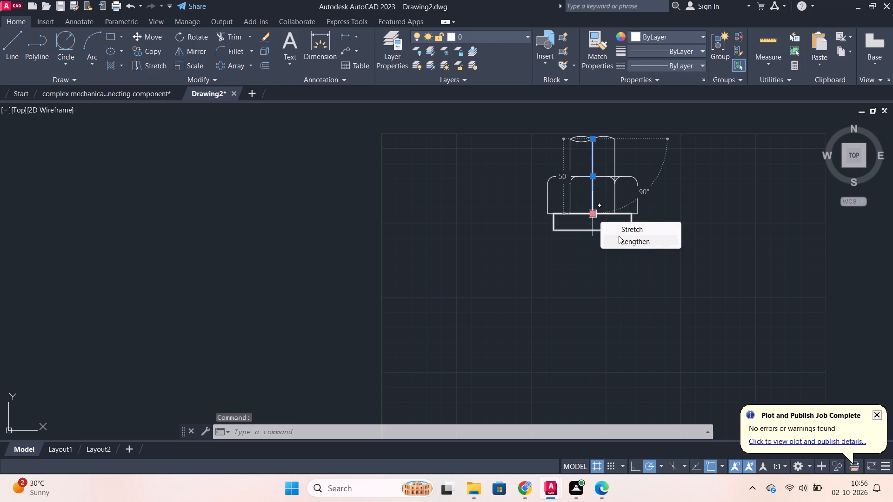
pyautogui.click(623, 241)
pyautogui.moveTo(617, 384); pyautogui.dragTo(605, 300, button='middle')
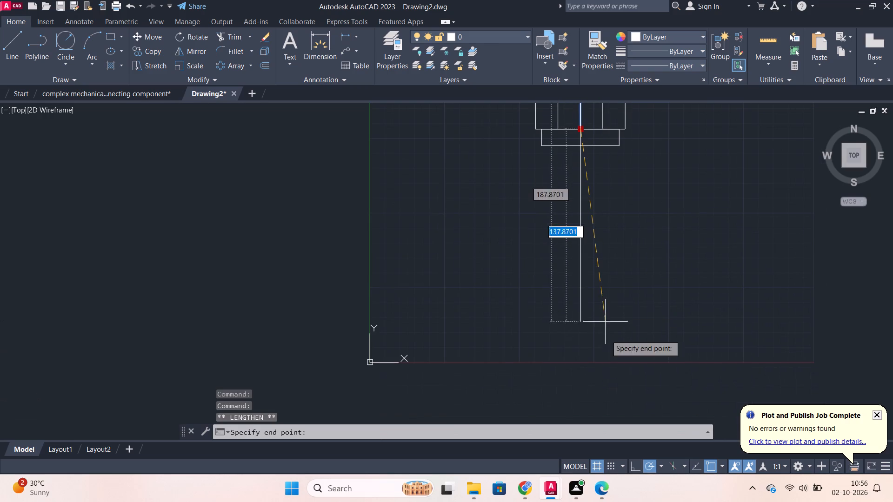
pyautogui.click(609, 317)
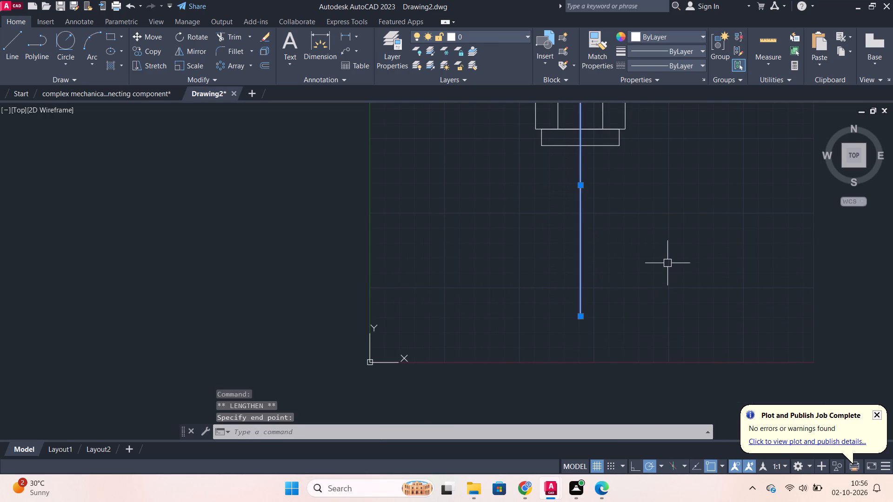
pyautogui.press('Escape')
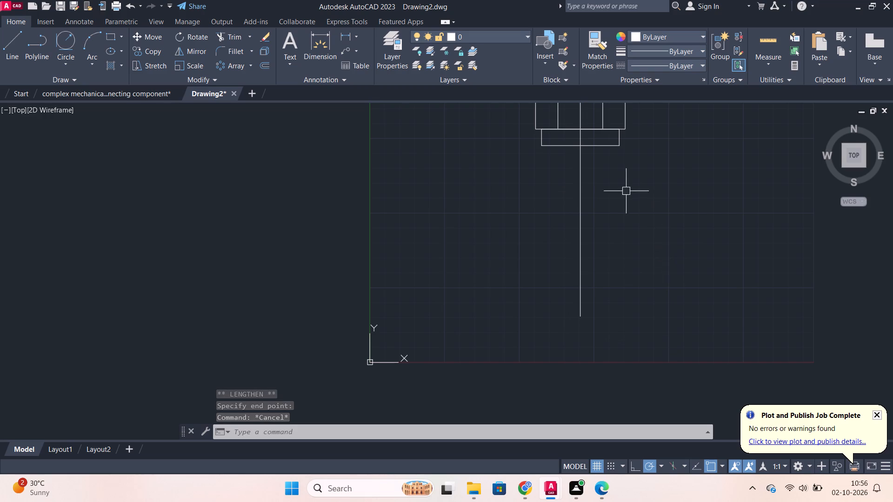
# Draw a horizontal line outward to the right from the right end of the upper right arc.
pyautogui.moveTo(673, 208); pyautogui.dragTo(598, 291, button='middle')
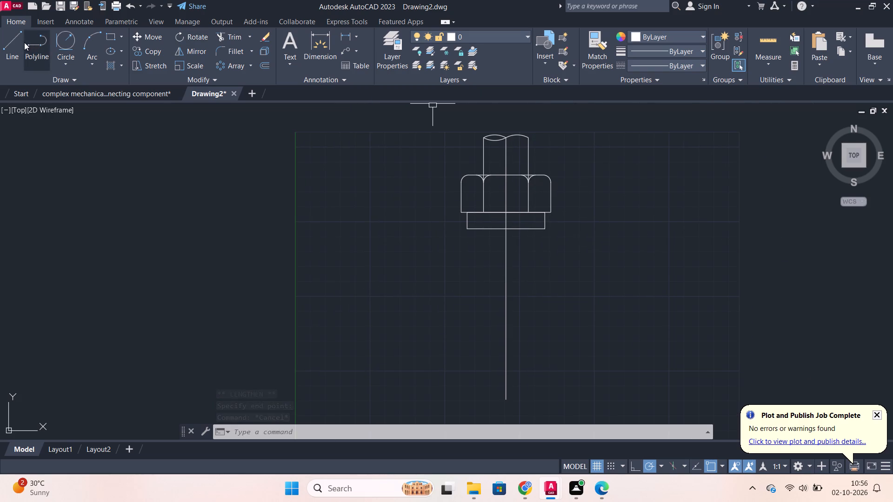
pyautogui.click(13, 41)
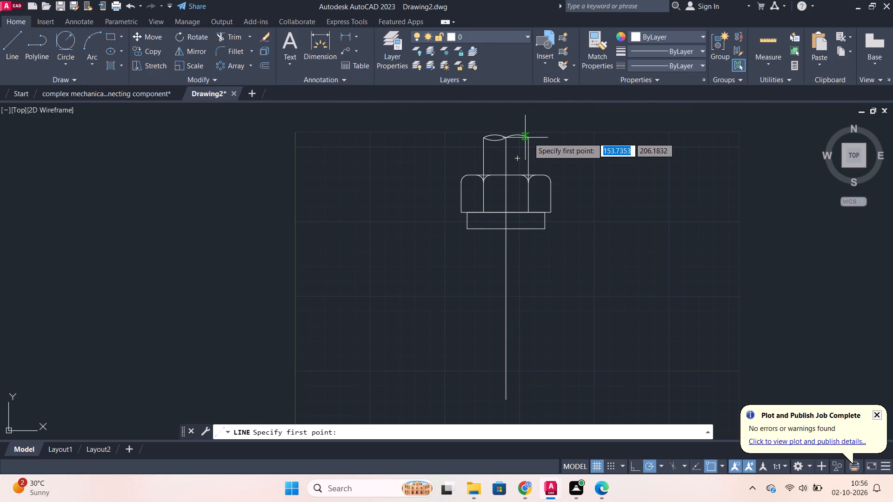
pyautogui.click(528, 138)
pyautogui.click(629, 137)
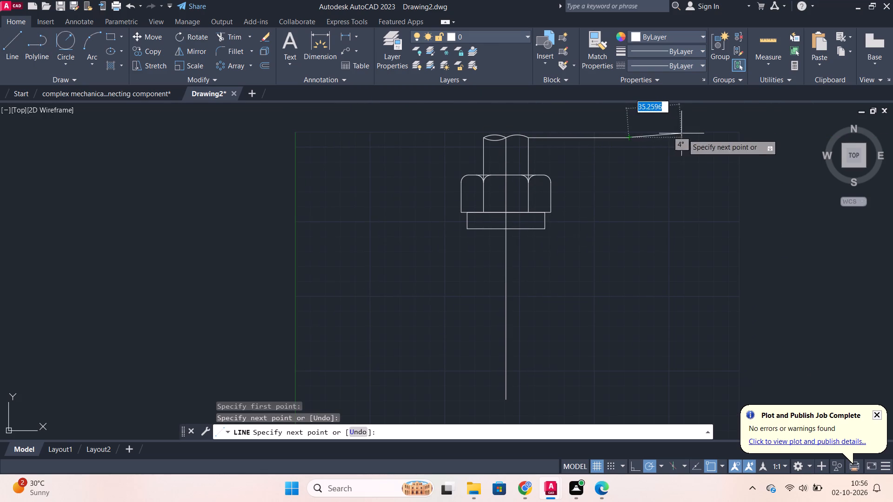
pyautogui.press('Escape')
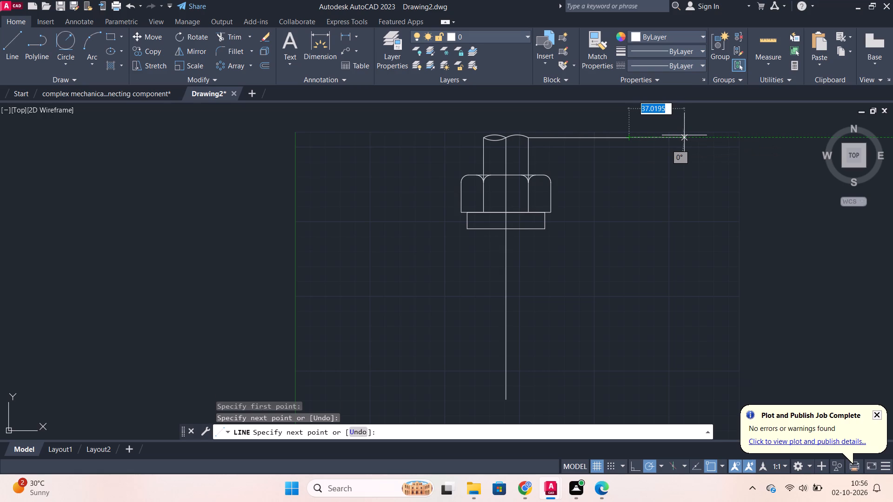
# Offset the horizontal line at the shank's top downward by 139.
pyautogui.click(553, 138)
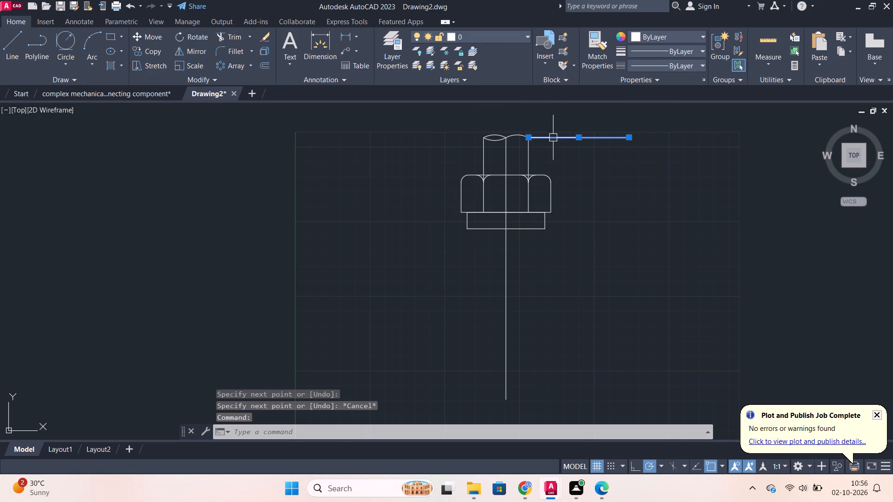
pyautogui.press('o')
pyautogui.press('Return')
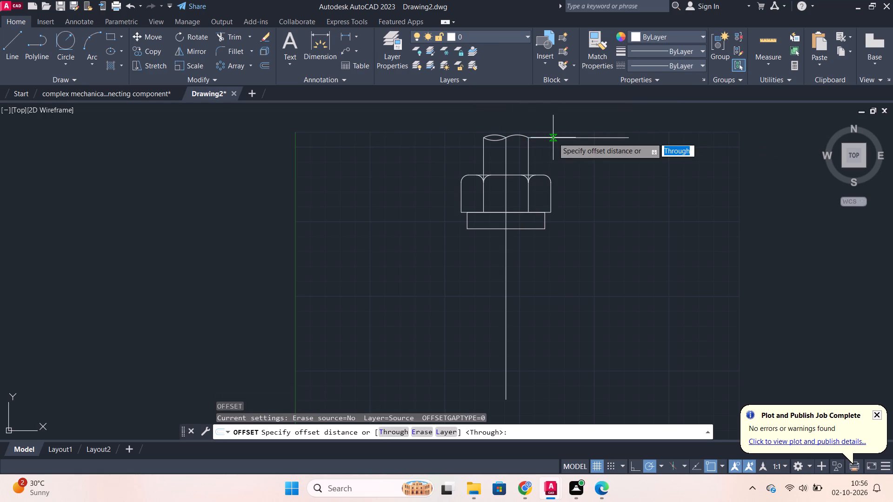
pyautogui.press('Return')
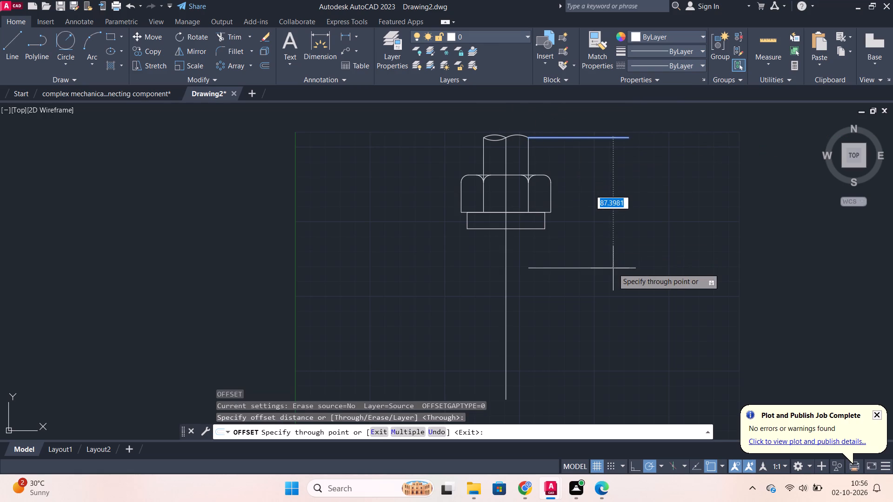
pyautogui.write('139')
pyautogui.press('Return')
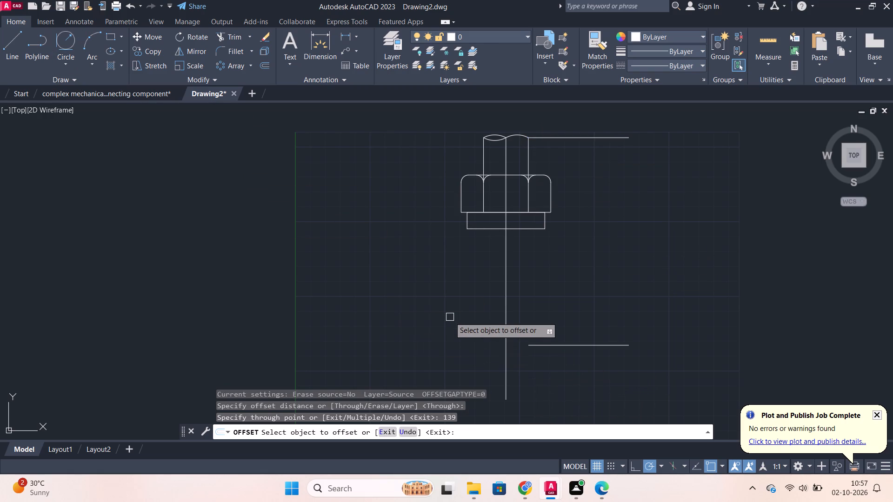
pyautogui.press('Escape')
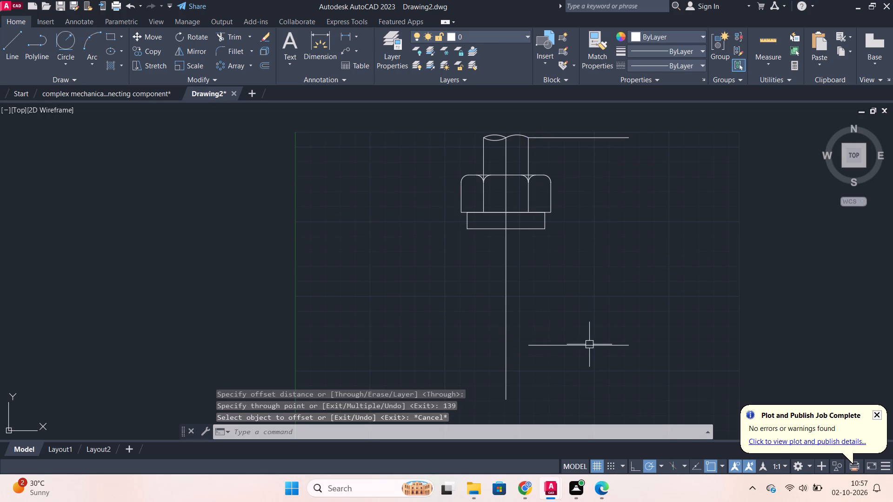
# Lengthen the lower horizontal line from its left end to about 181 long, well past the vertical centre line.
pyautogui.click(589, 347)
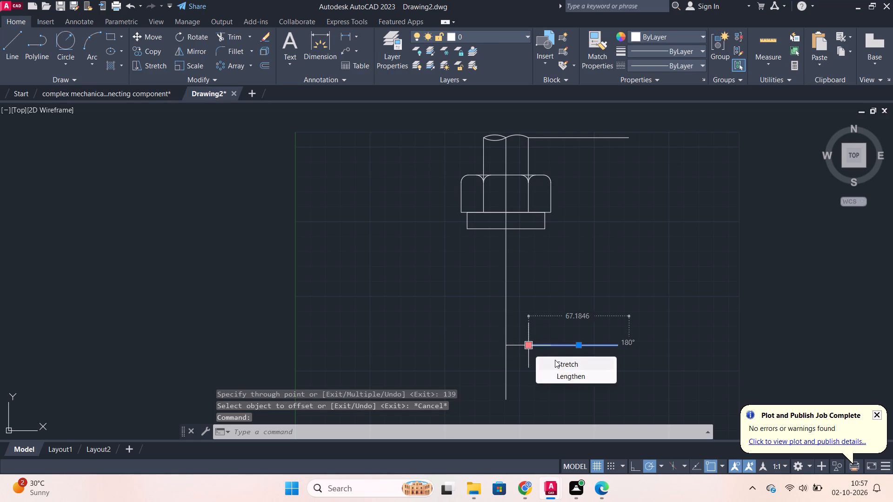
pyautogui.click(578, 377)
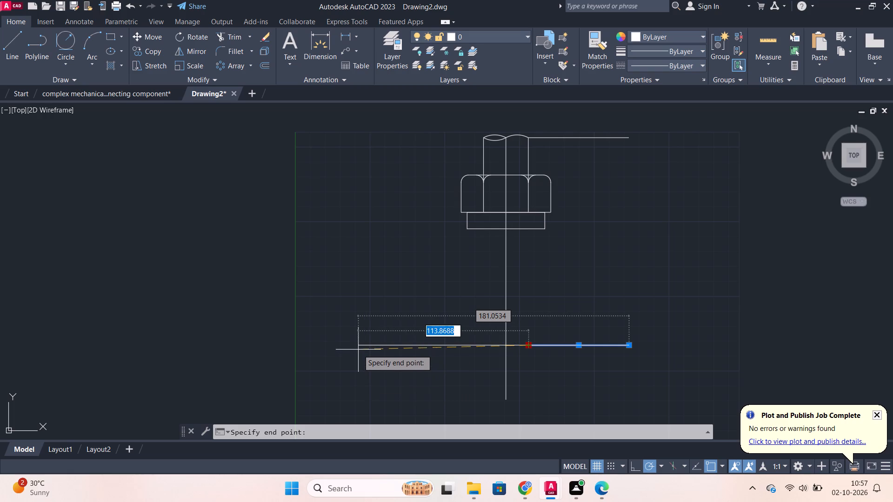
pyautogui.click(358, 350)
pyautogui.press('Escape')
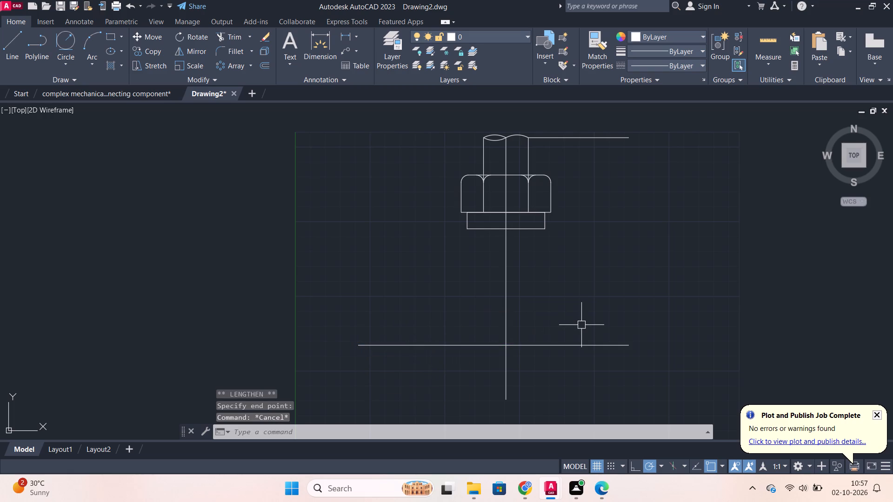
# Offset the vertical centre line 8 to the right.
pyautogui.click(503, 313)
pyautogui.press('o')
pyautogui.press('Return')
pyautogui.press('Return')
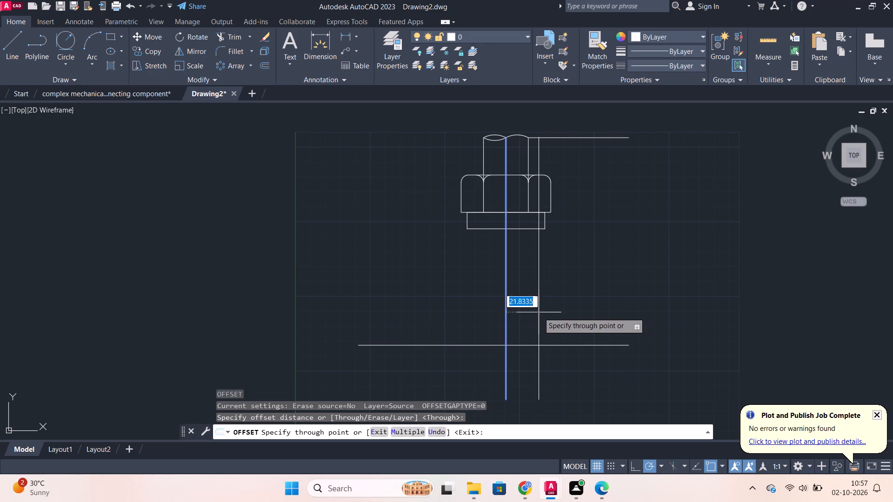
pyautogui.press('8')
pyautogui.press('Return')
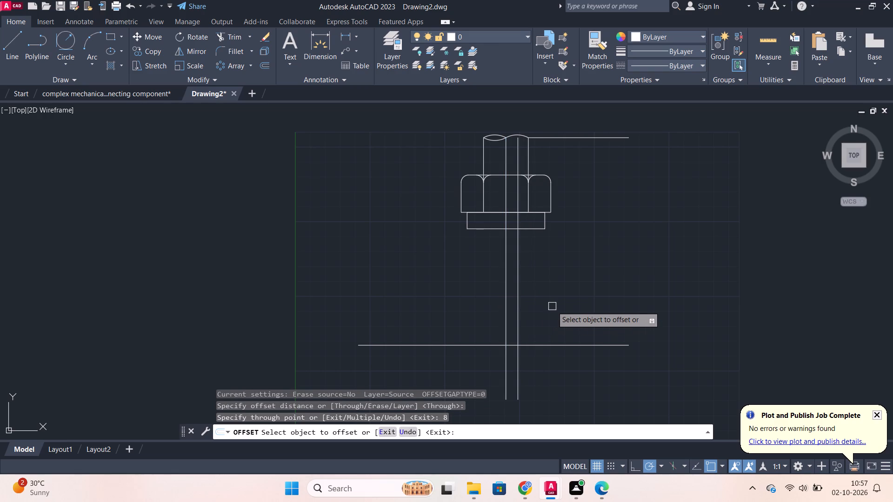
pyautogui.moveTo(552, 306); pyautogui.dragTo(533, 269, button='middle')
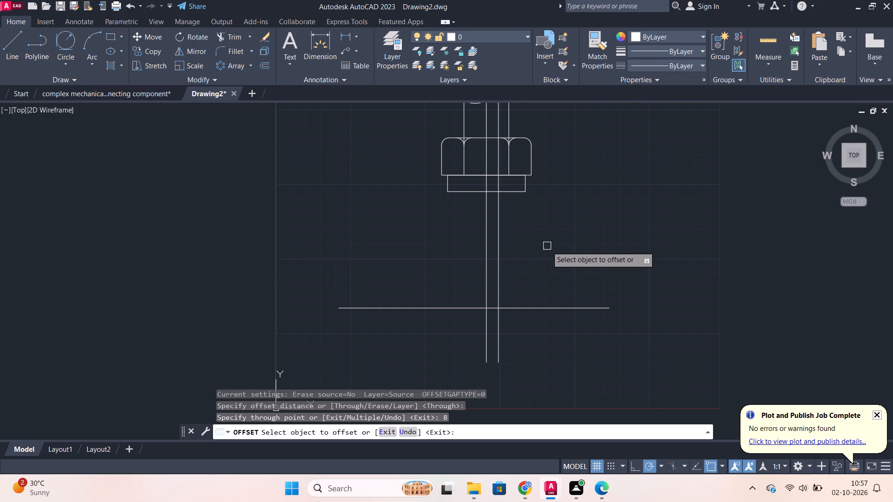
pyautogui.press('Escape')
# Draw a 60 diameter circle centred where the centre line crosses the lower horizontal line.
pyautogui.press('c')
pyautogui.press('Return')
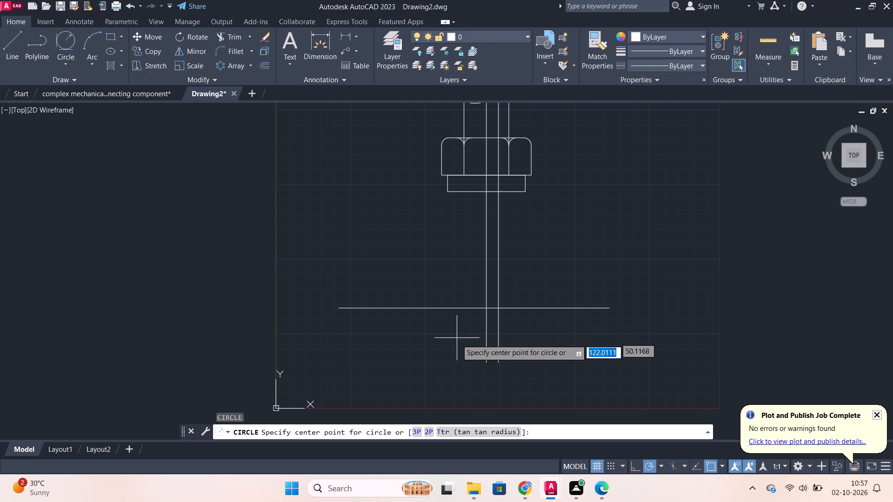
pyautogui.click(488, 308)
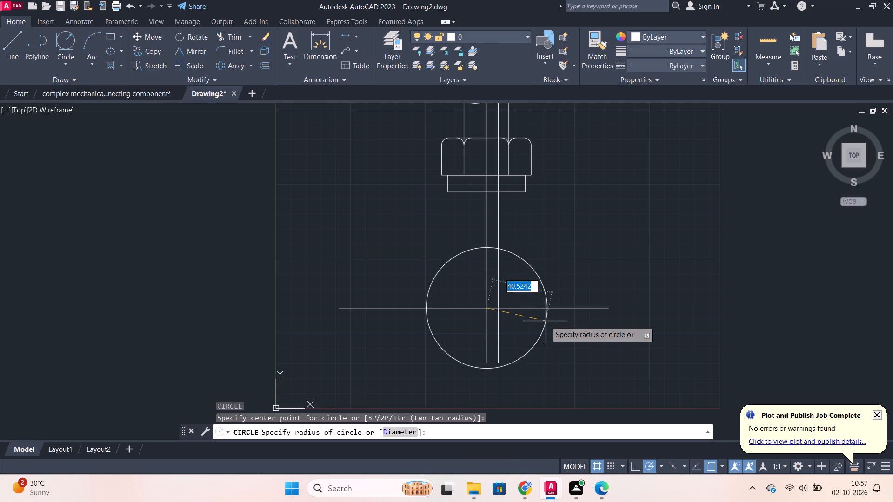
pyautogui.press('d')
pyautogui.press('Return')
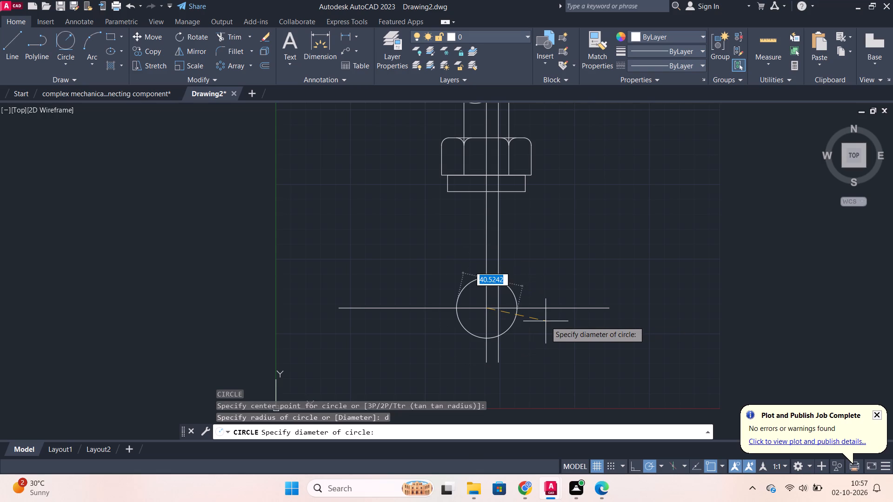
pyautogui.write('60')
pyautogui.press('Return')
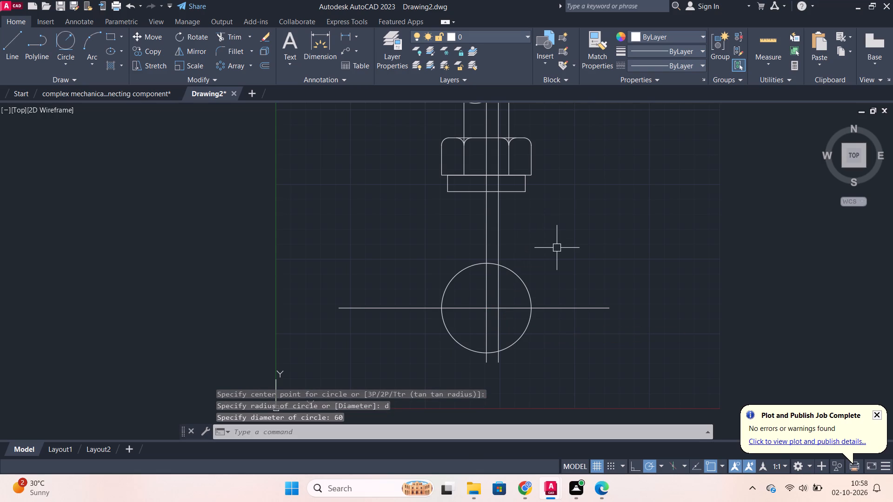
# Draw a 6 long vertical line down from the collar's bottom edge, starting 6 in from its lower left corner.
pyautogui.scroll(1, 572, 248)
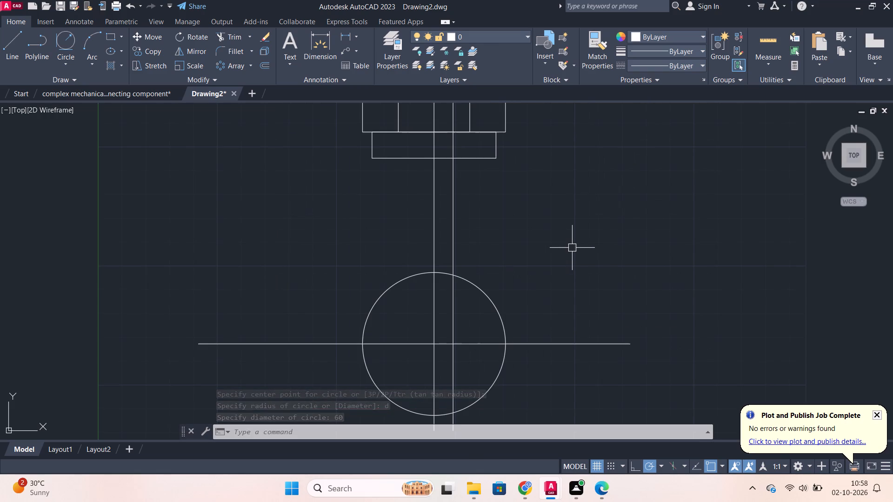
pyautogui.moveTo(518, 217); pyautogui.dragTo(524, 268, button='middle')
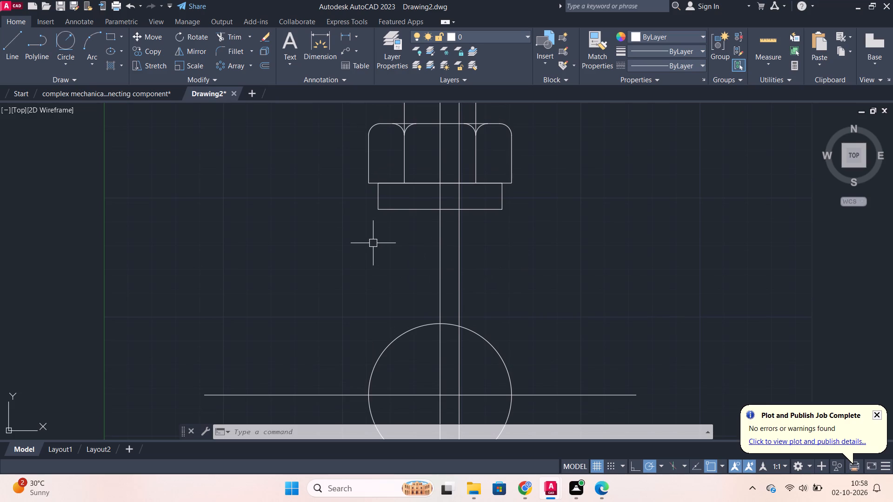
pyautogui.scroll(1, 373, 243)
pyautogui.moveTo(362, 236); pyautogui.dragTo(367, 297, button='middle')
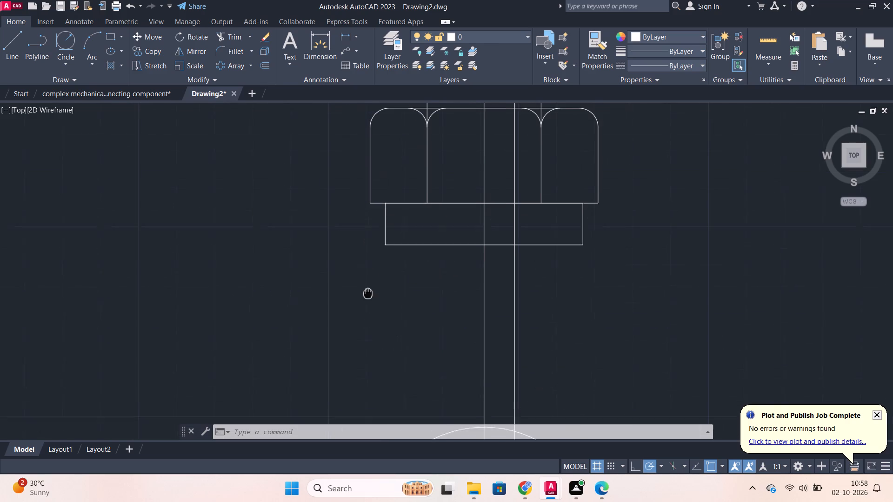
pyautogui.moveTo(367, 297); pyautogui.dragTo(367, 297, button='middle')
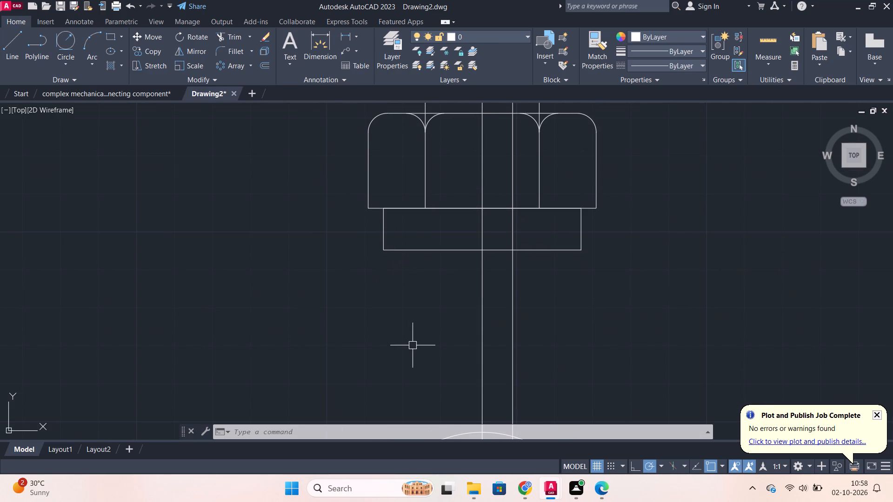
pyautogui.press('l')
pyautogui.press('Return')
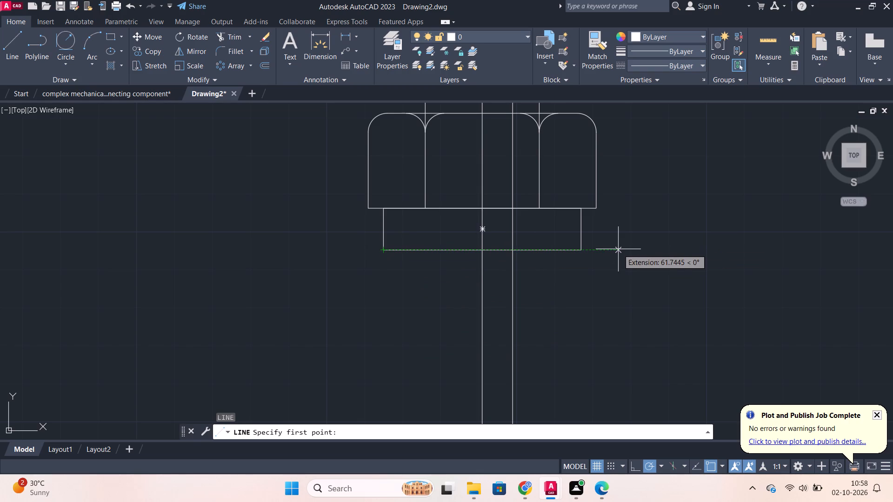
pyautogui.press('6')
pyautogui.press('Return')
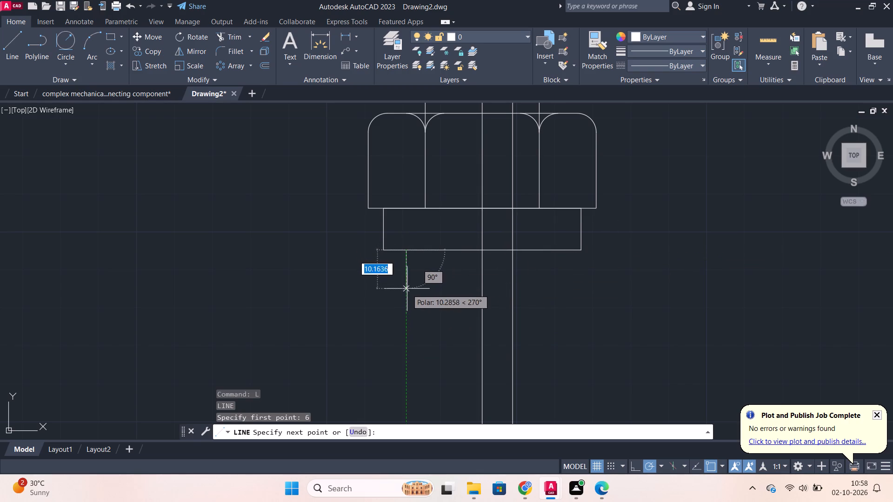
pyautogui.press('6')
pyautogui.press('Return')
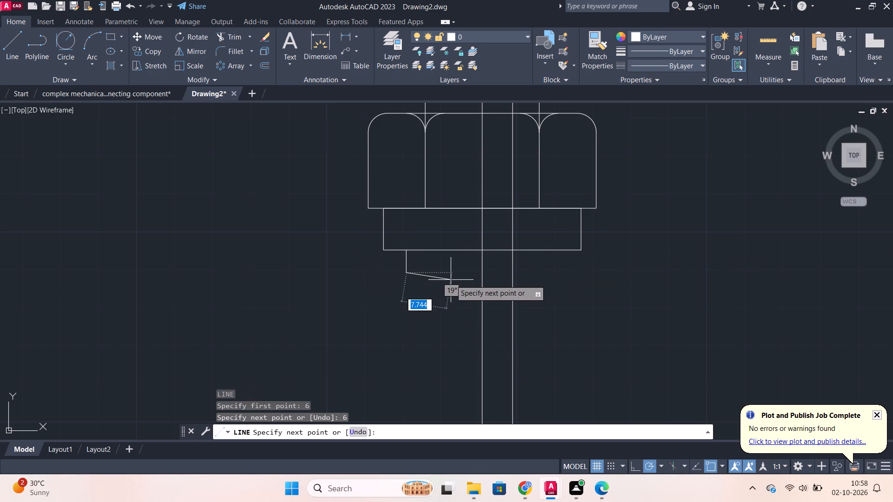
pyautogui.press('Escape')
# Draw a radius 6 circle tangent to the collar at its lower left corner and to the short vertical line.
pyautogui.scroll(-2, 451, 279)
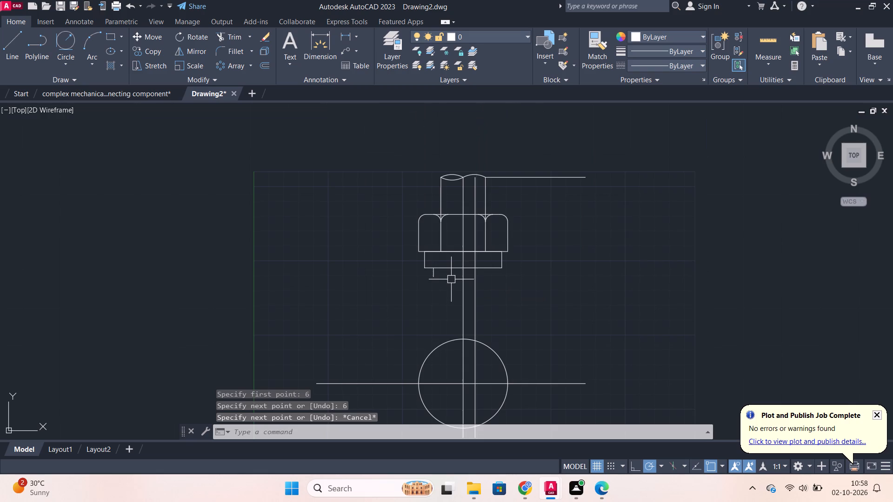
pyautogui.scroll(3, 434, 280)
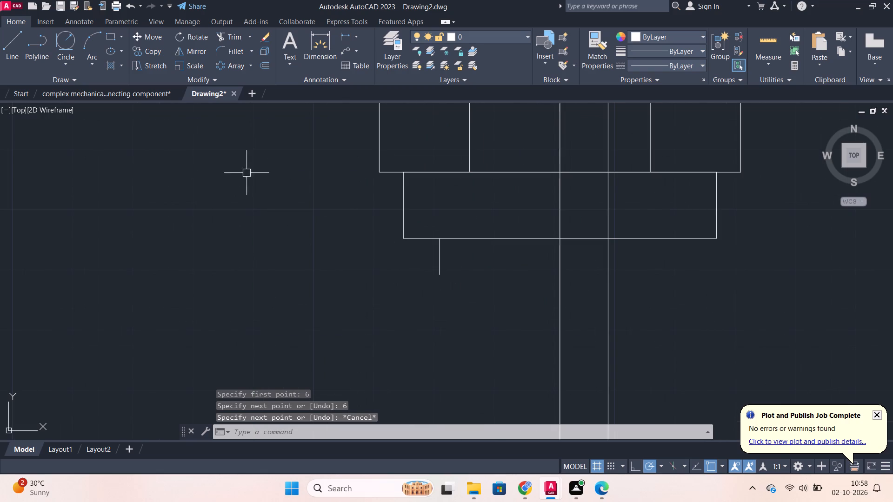
pyautogui.click(72, 35)
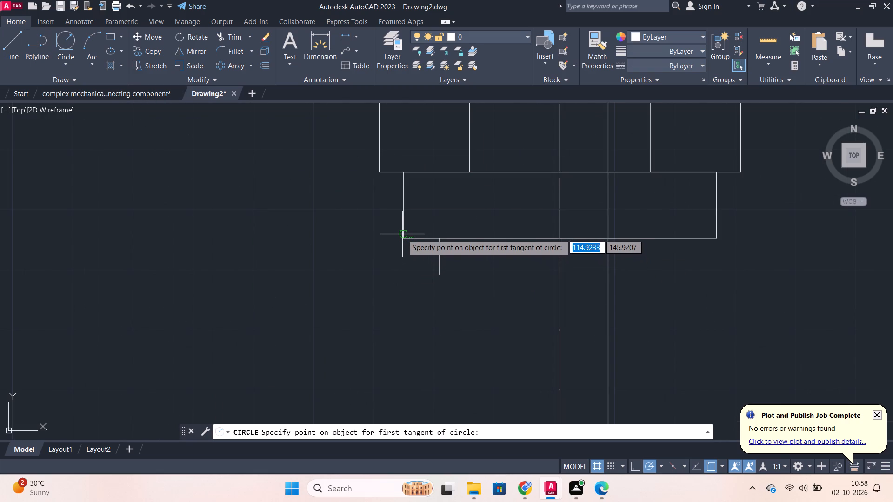
pyautogui.click(402, 239)
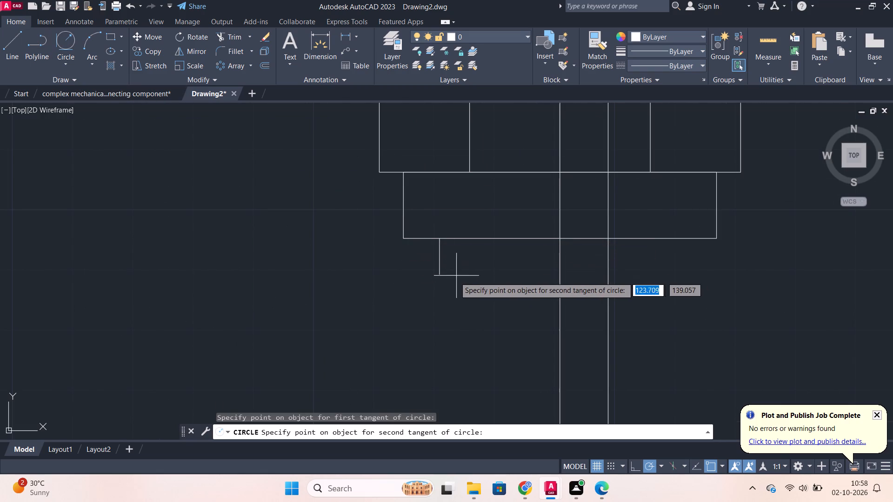
pyautogui.click(440, 273)
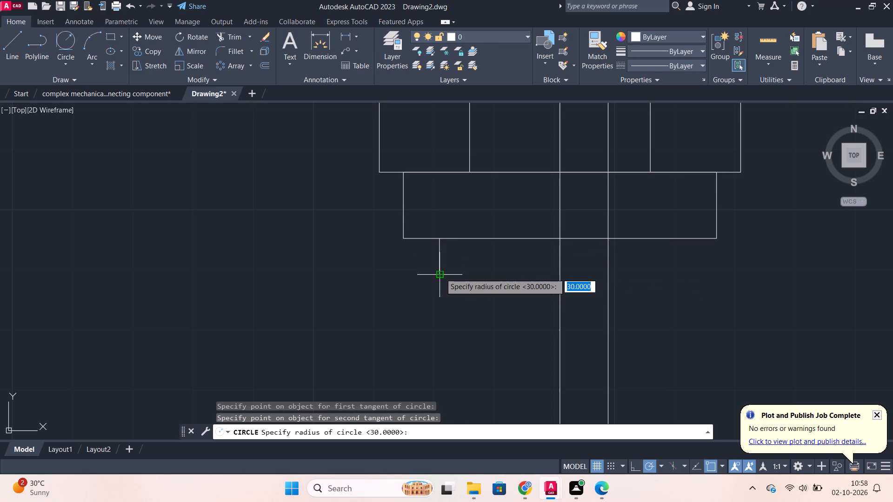
pyautogui.press('6')
pyautogui.press('Return')
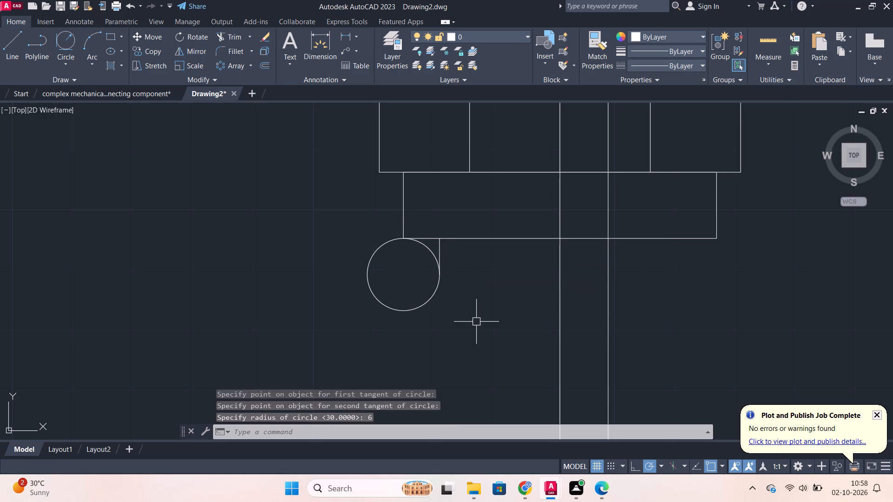
pyautogui.press('Escape')
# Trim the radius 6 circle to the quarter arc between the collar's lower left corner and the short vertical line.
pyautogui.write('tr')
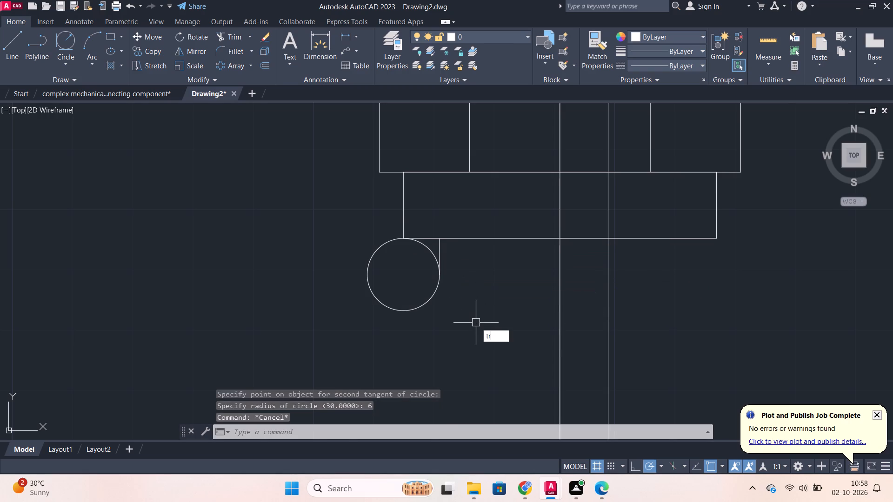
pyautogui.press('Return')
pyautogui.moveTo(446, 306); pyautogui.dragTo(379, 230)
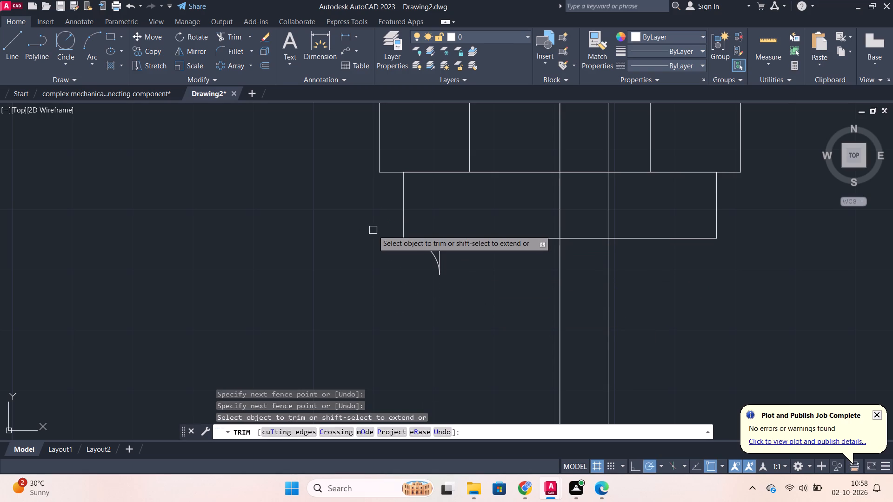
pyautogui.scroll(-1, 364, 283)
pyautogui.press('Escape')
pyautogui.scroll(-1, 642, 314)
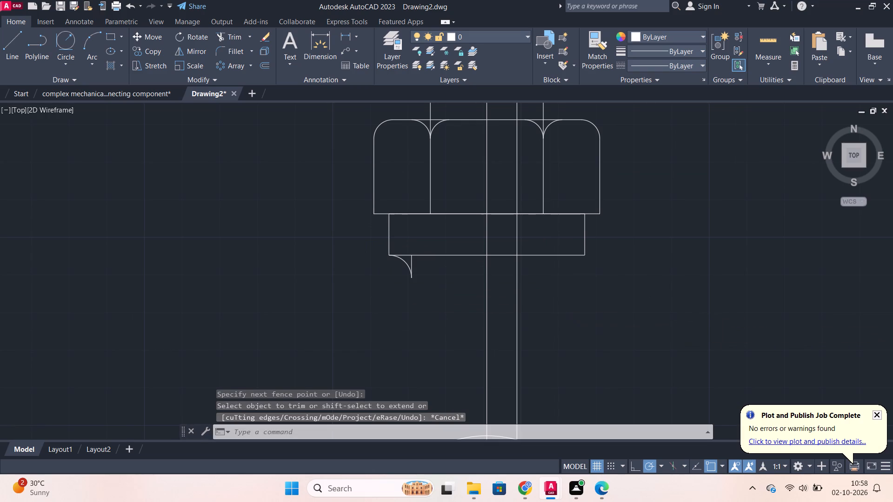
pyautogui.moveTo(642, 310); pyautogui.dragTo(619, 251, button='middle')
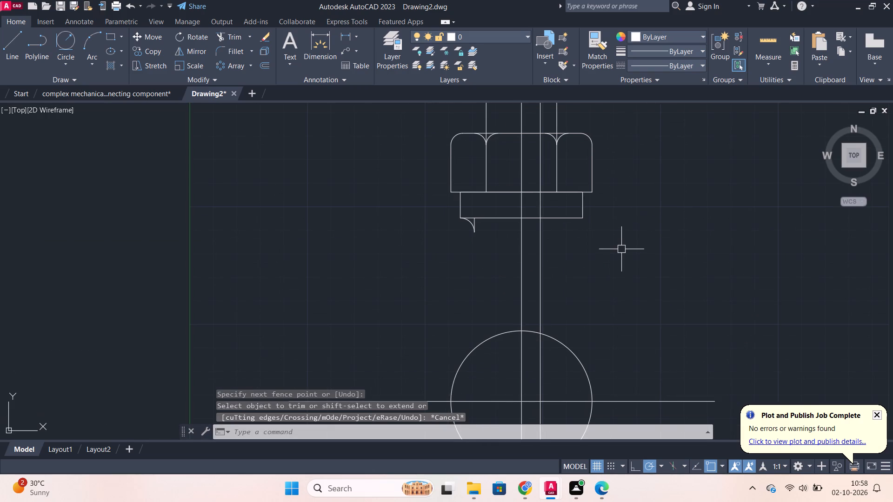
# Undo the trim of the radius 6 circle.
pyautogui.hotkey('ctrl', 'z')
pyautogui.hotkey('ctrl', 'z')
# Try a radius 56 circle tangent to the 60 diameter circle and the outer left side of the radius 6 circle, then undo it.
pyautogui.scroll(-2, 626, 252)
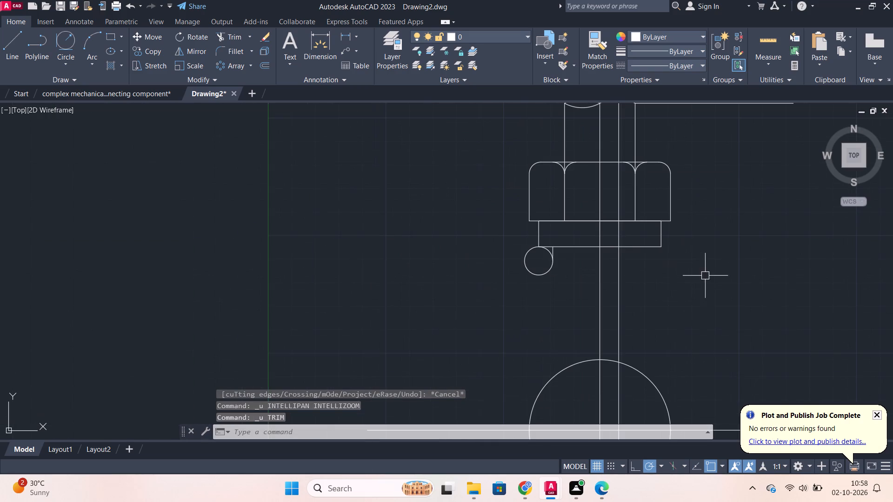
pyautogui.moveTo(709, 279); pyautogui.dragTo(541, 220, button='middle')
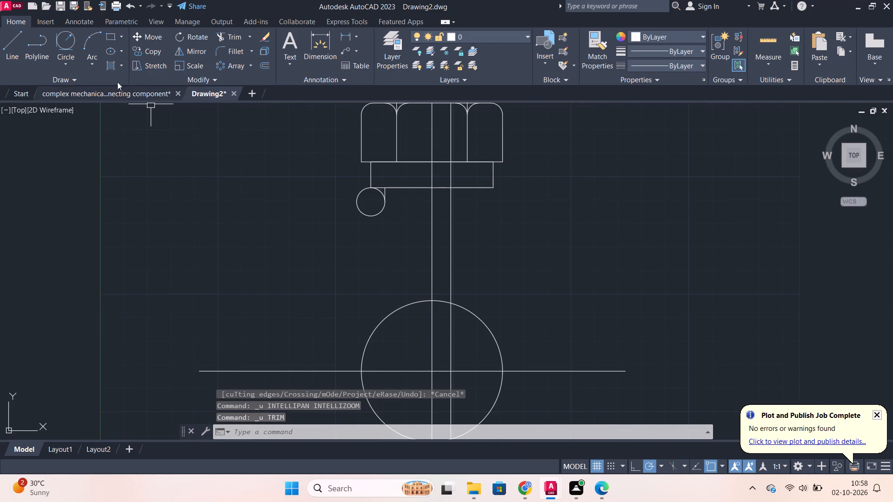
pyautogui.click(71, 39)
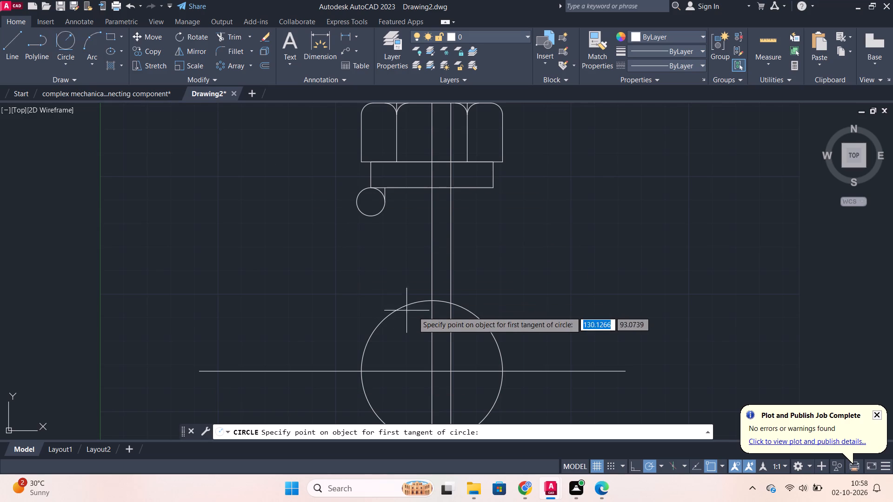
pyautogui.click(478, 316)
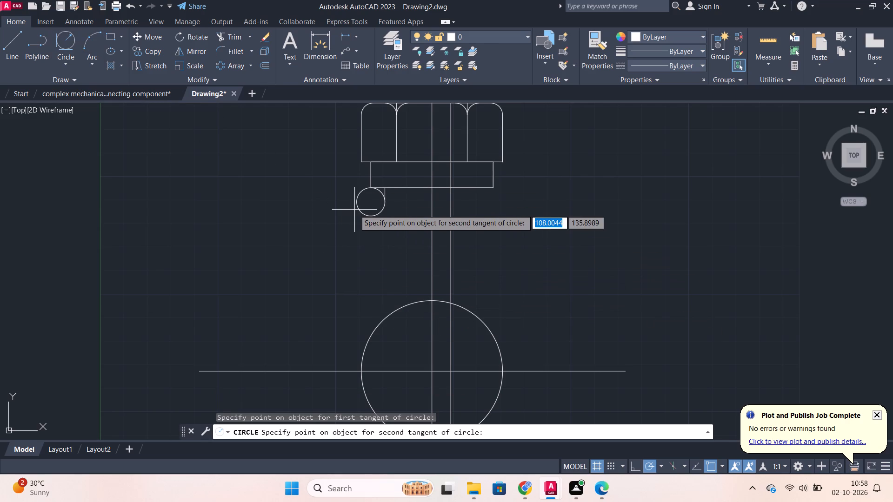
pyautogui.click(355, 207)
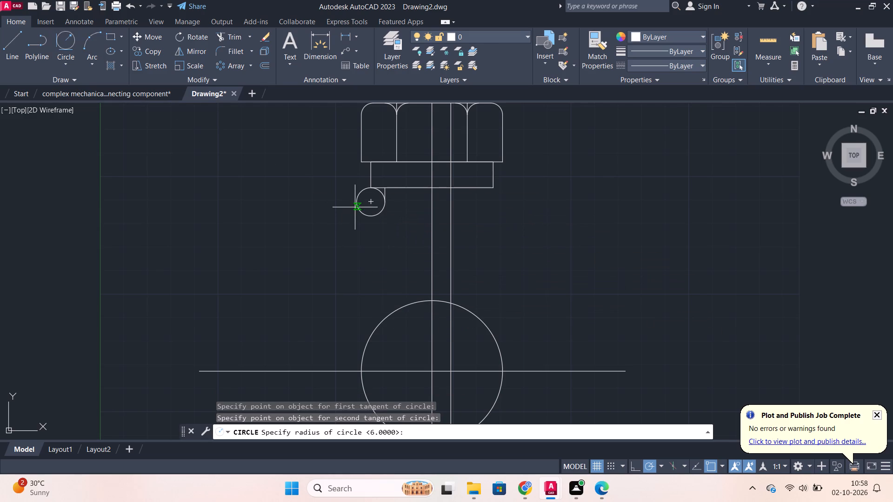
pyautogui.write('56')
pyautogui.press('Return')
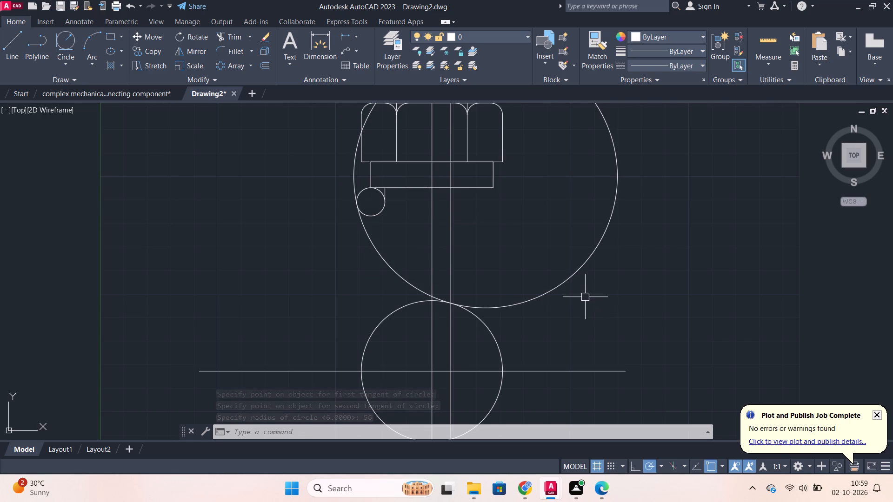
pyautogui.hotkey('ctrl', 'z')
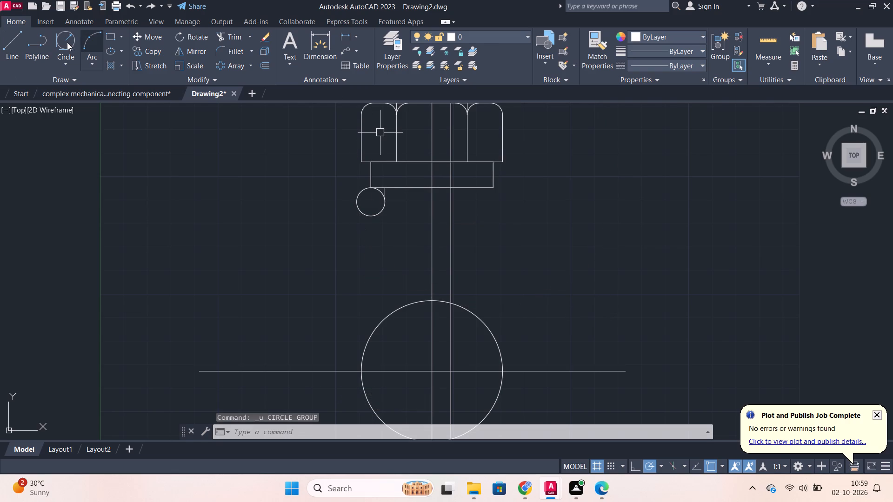
# Draw a radius 56 circle tangent to the right side of the radius 6 circle and the upper right of the 60 diameter circle.
pyautogui.click(67, 42)
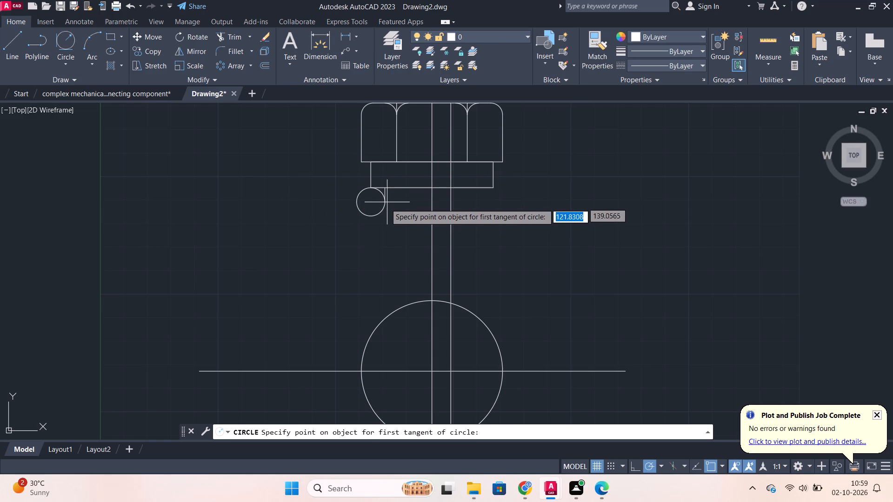
pyautogui.click(386, 204)
pyautogui.click(474, 313)
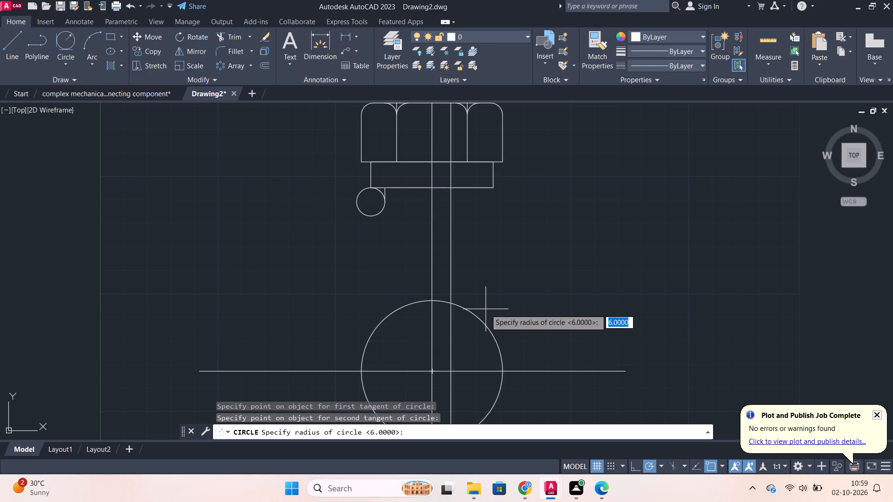
pyautogui.write('56')
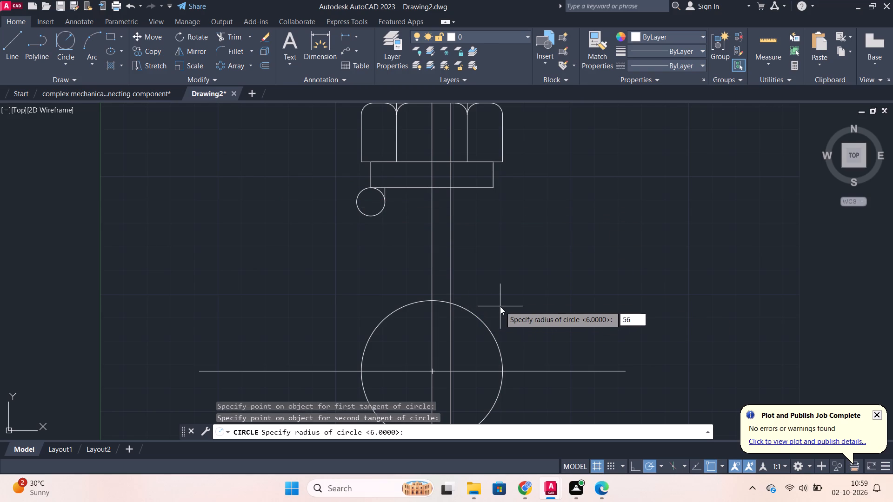
pyautogui.press('Return')
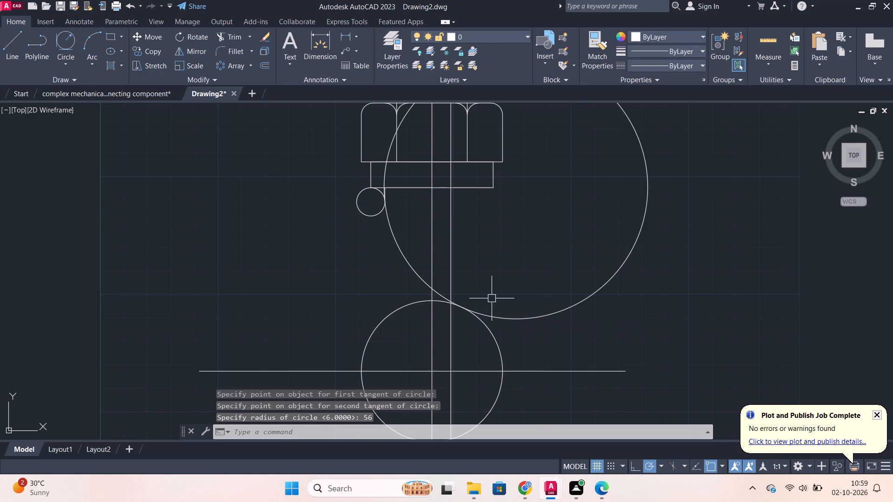
# Trim away the right-hand part of the radius 56 circle beyond its tangency with the 60 diameter circle.
pyautogui.scroll(2, 523, 238)
pyautogui.moveTo(521, 230); pyautogui.dragTo(554, 253, button='middle')
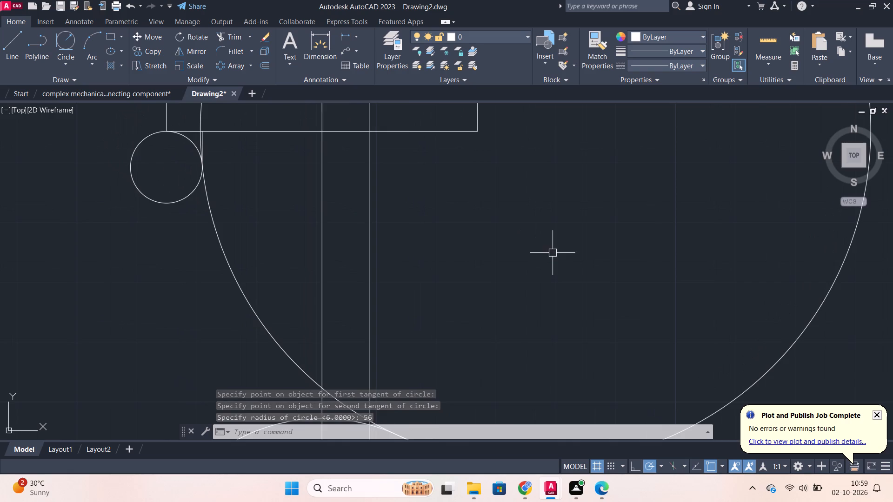
pyautogui.scroll(-2, 553, 253)
pyautogui.write('tr')
pyautogui.press('Return')
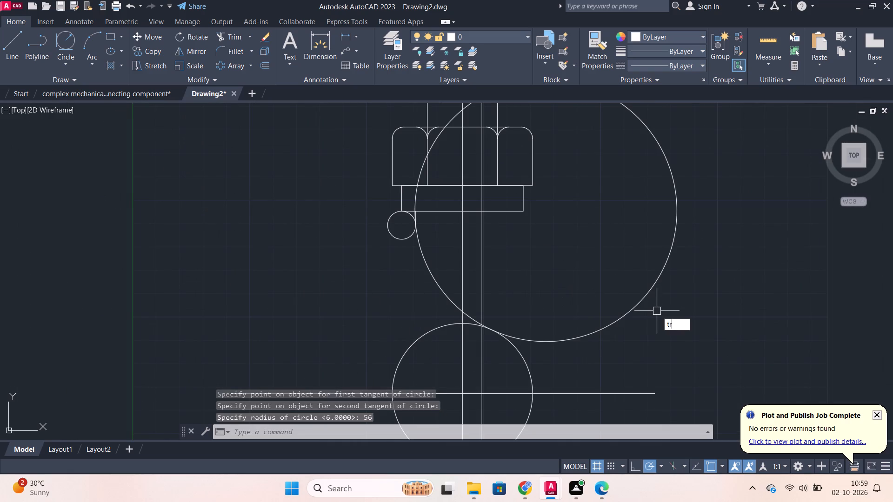
pyautogui.moveTo(640, 340); pyautogui.dragTo(580, 326)
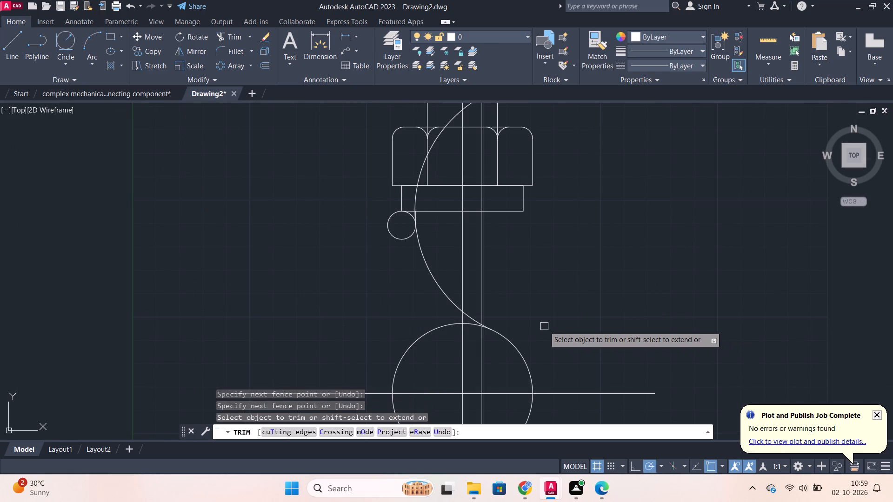
pyautogui.scroll(2, 544, 326)
pyautogui.scroll(-2, 468, 252)
pyautogui.moveTo(524, 264); pyautogui.dragTo(550, 350, button='middle')
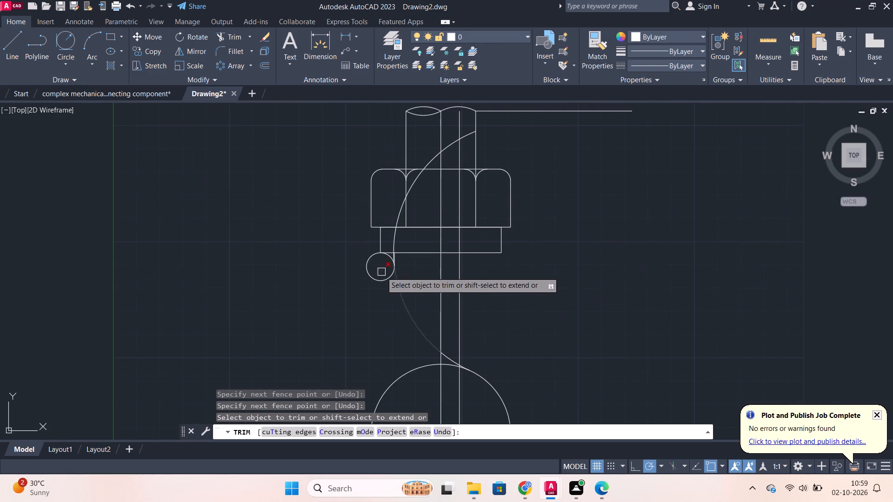
# Trim the short vertical line, the radius 6 circle and the radius 56 arc to leave a continuous curve below the collar's lower left corner.
pyautogui.scroll(3, 376, 265)
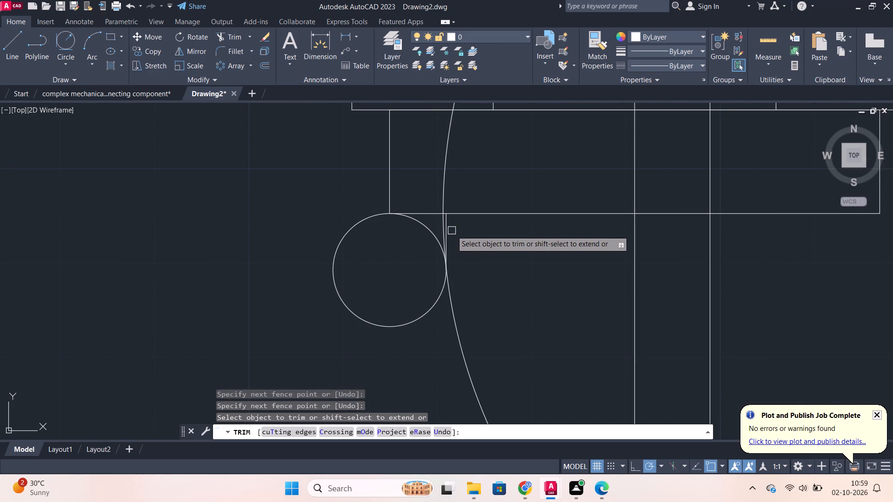
pyautogui.click(450, 228)
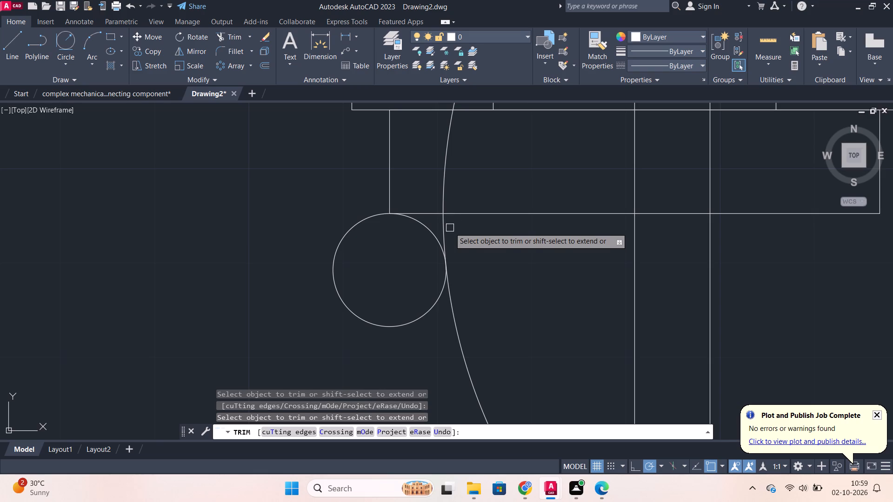
pyautogui.click(373, 218)
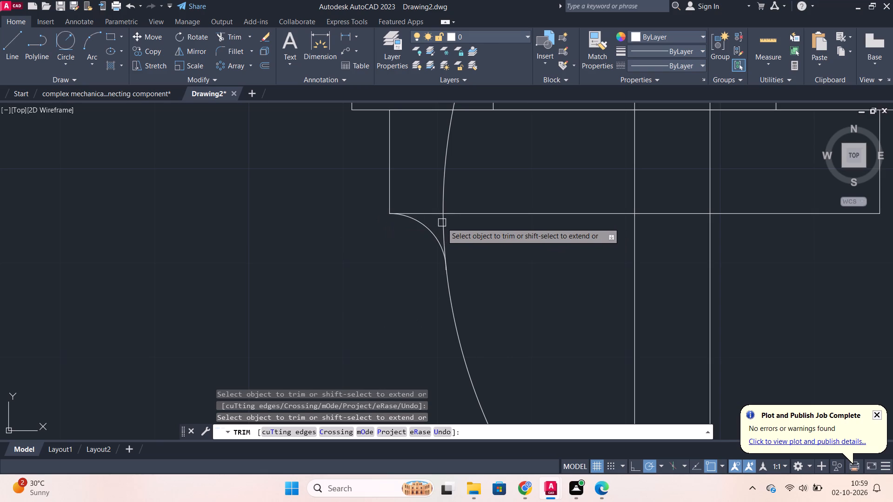
pyautogui.click(442, 223)
pyautogui.scroll(3, 440, 255)
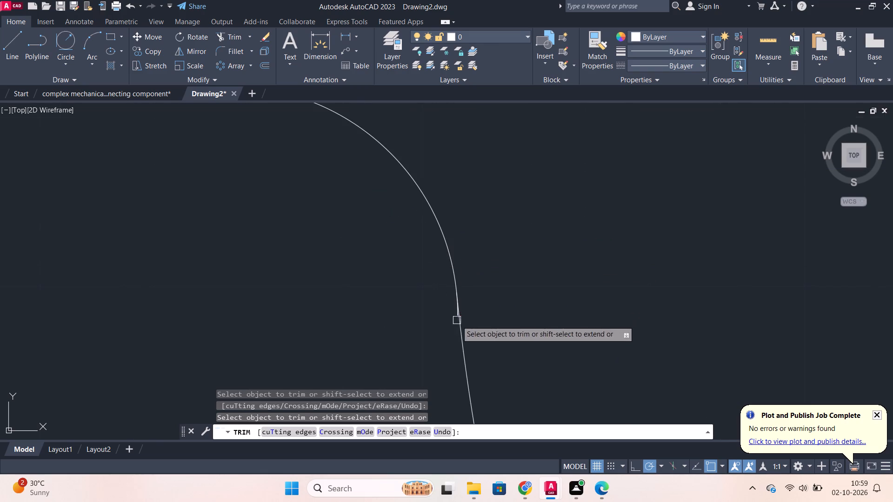
pyautogui.scroll(3, 442, 316)
pyautogui.click(494, 315)
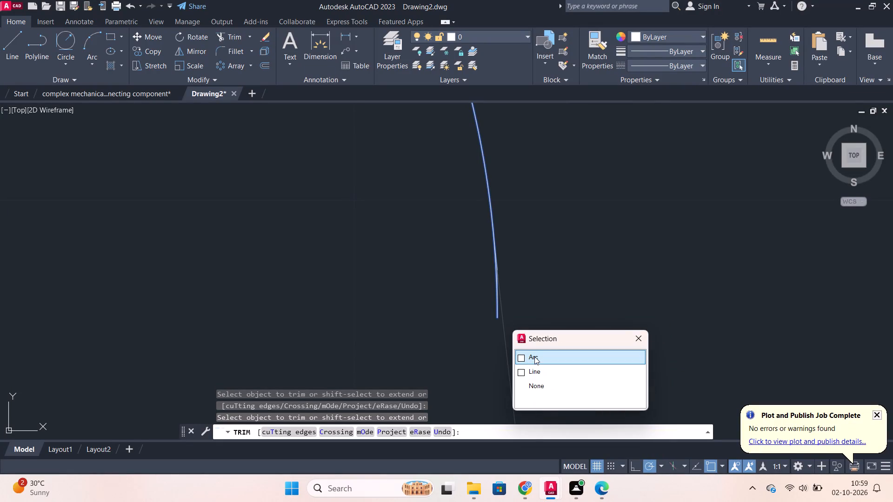
pyautogui.click(534, 357)
pyautogui.click(496, 311)
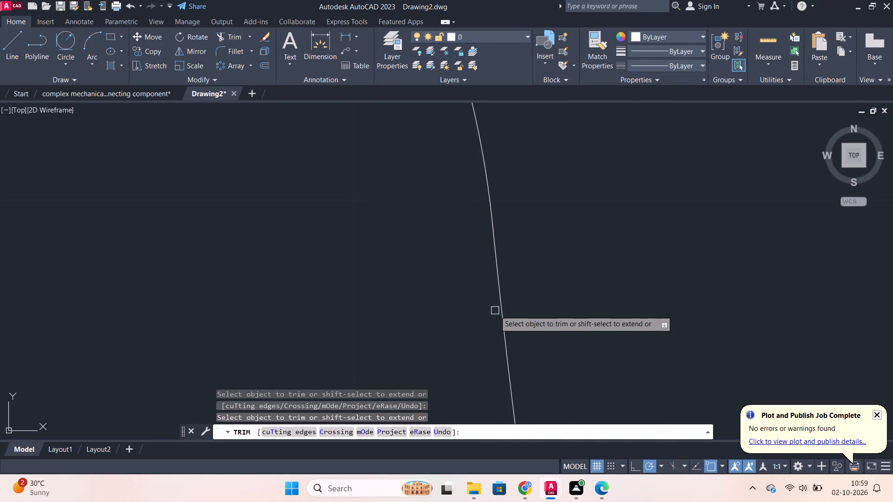
pyautogui.scroll(-7, 493, 308)
pyautogui.press('Escape')
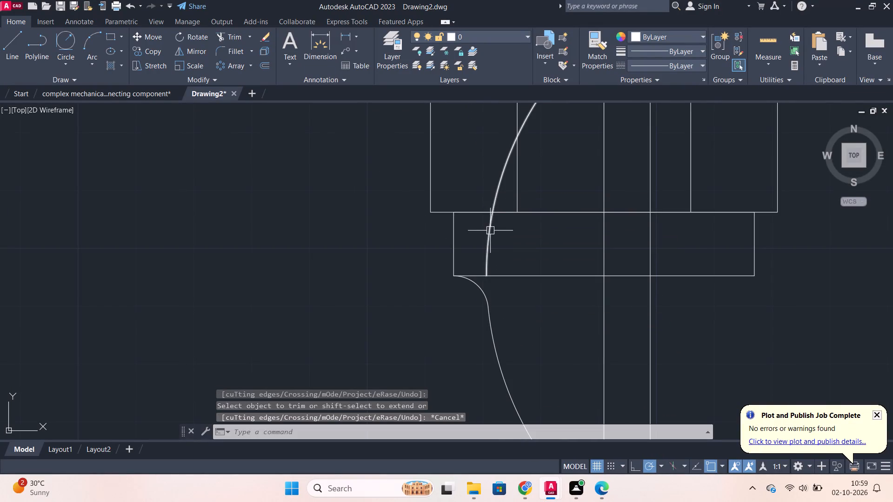
# Erase the leftover piece of the radius 56 arc crossing the collar and head.
pyautogui.click(490, 231)
pyautogui.press('e')
pyautogui.press('Return')
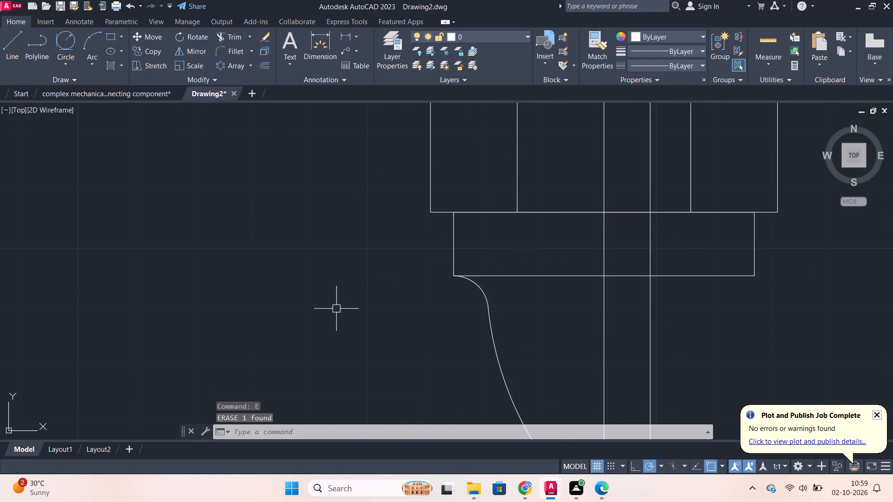
# Draw a radius 64 circle centred where the right inner vertical line crosses the horizontal centre line.
pyautogui.scroll(-3, 336, 309)
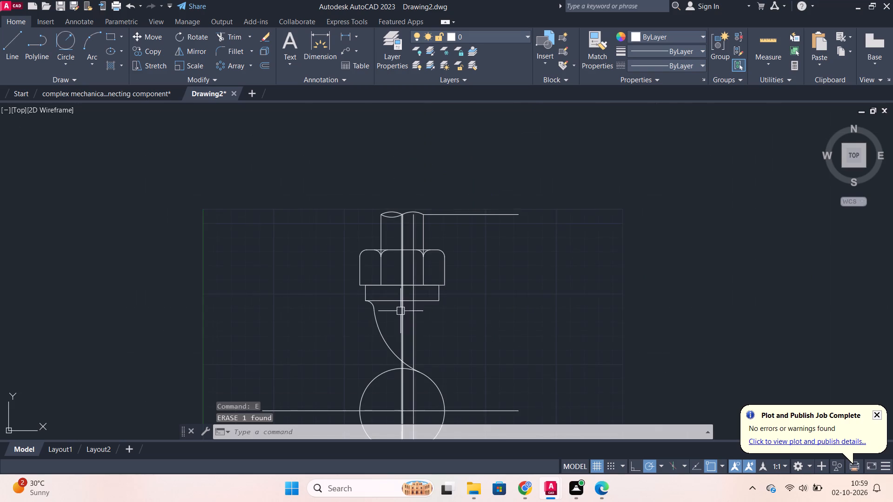
pyautogui.moveTo(451, 322); pyautogui.dragTo(484, 253, button='middle')
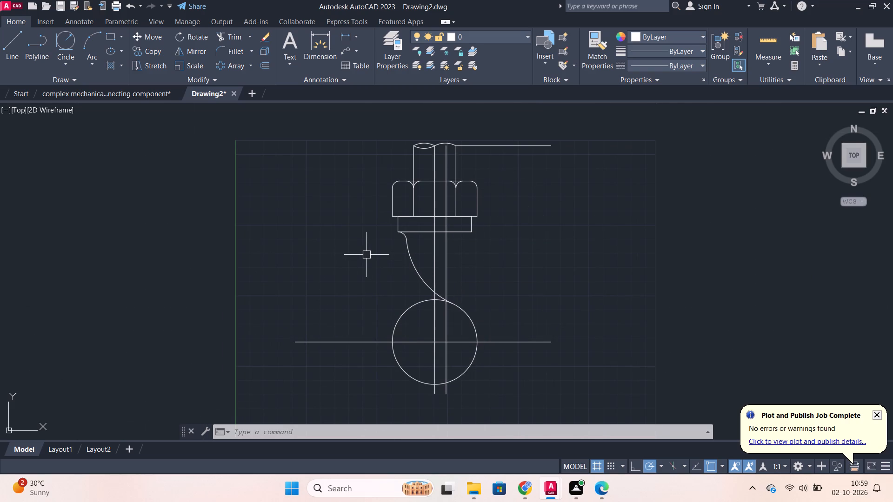
pyautogui.click(61, 60)
pyautogui.click(87, 86)
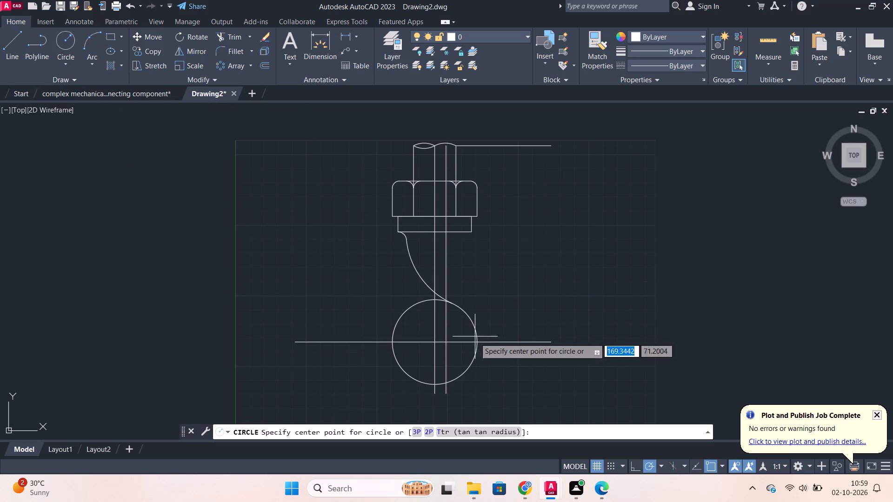
pyautogui.click(446, 343)
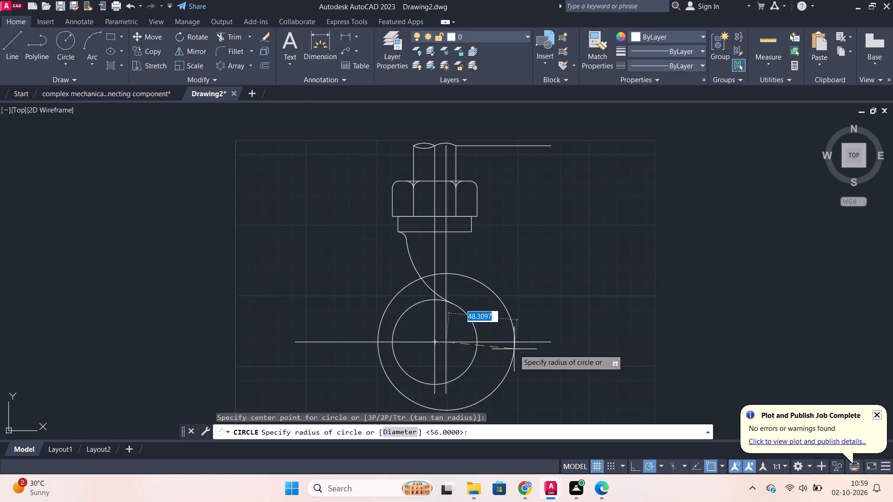
pyautogui.press('6')
pyautogui.press('4')
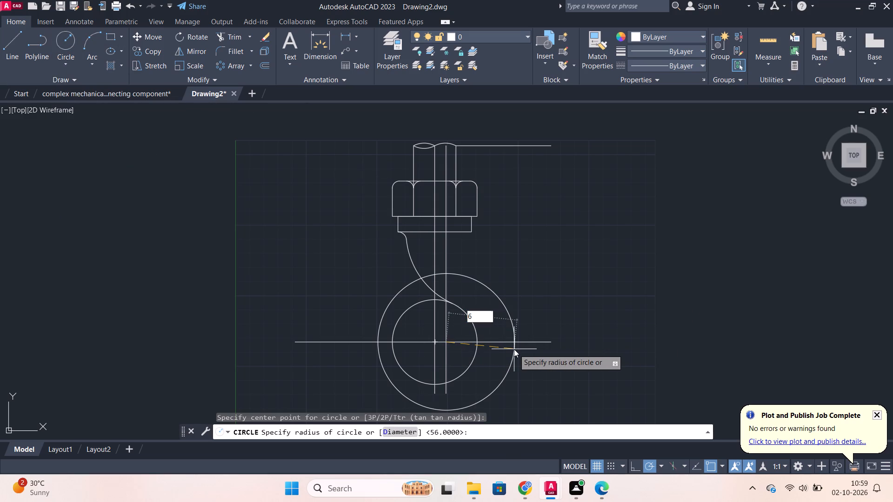
pyautogui.press('Return')
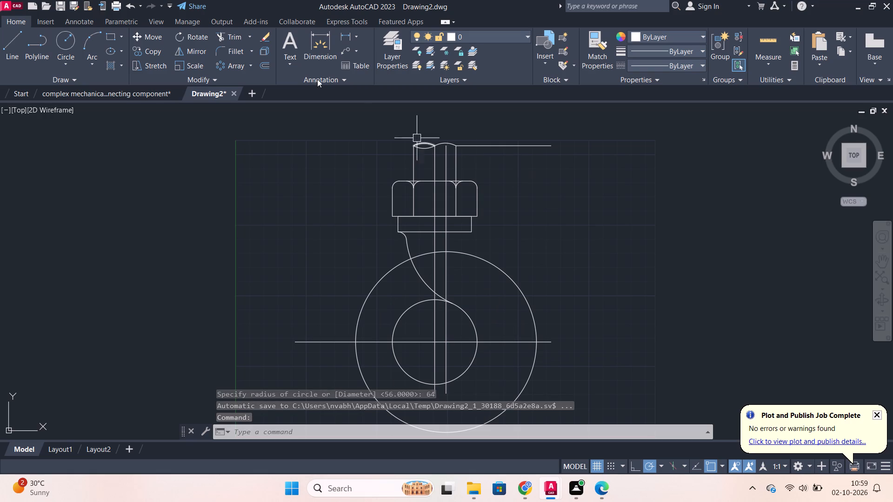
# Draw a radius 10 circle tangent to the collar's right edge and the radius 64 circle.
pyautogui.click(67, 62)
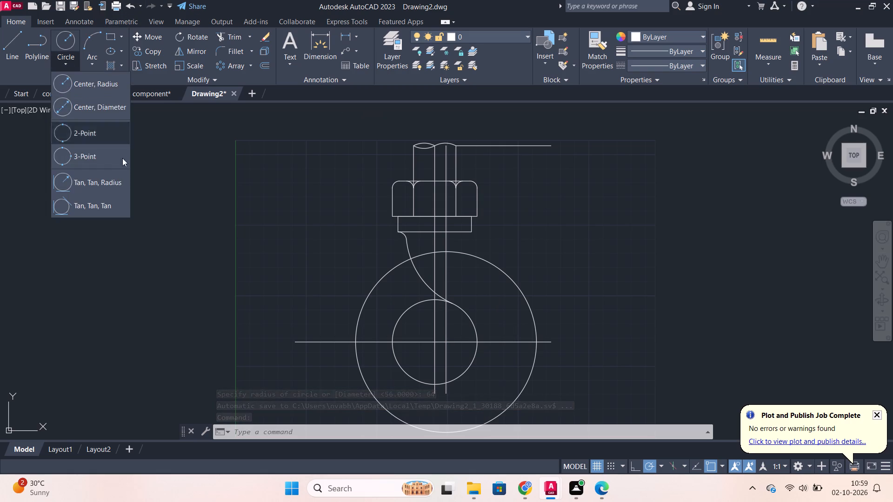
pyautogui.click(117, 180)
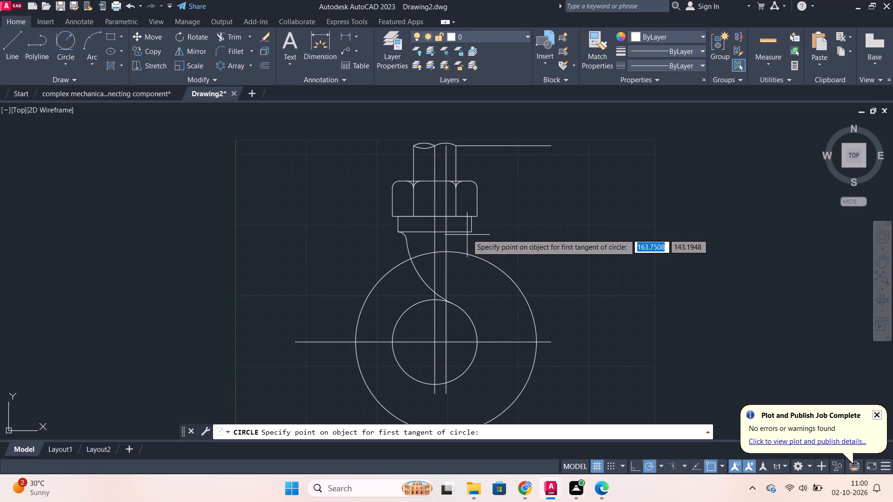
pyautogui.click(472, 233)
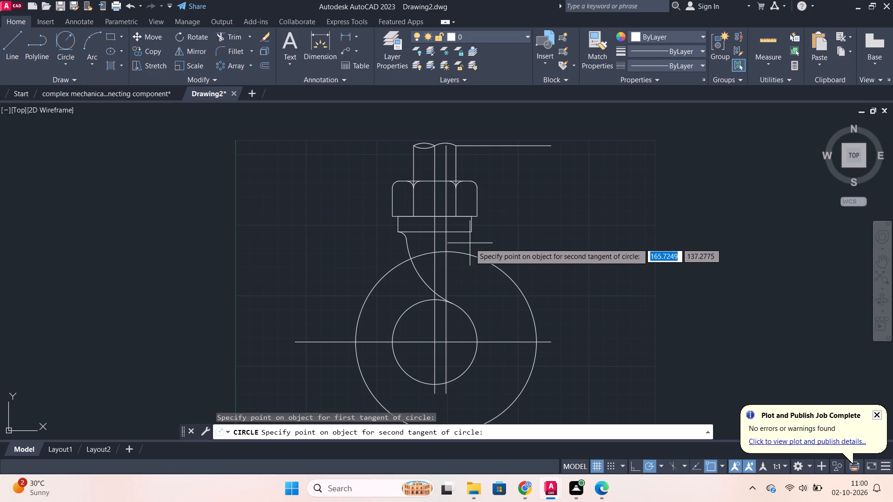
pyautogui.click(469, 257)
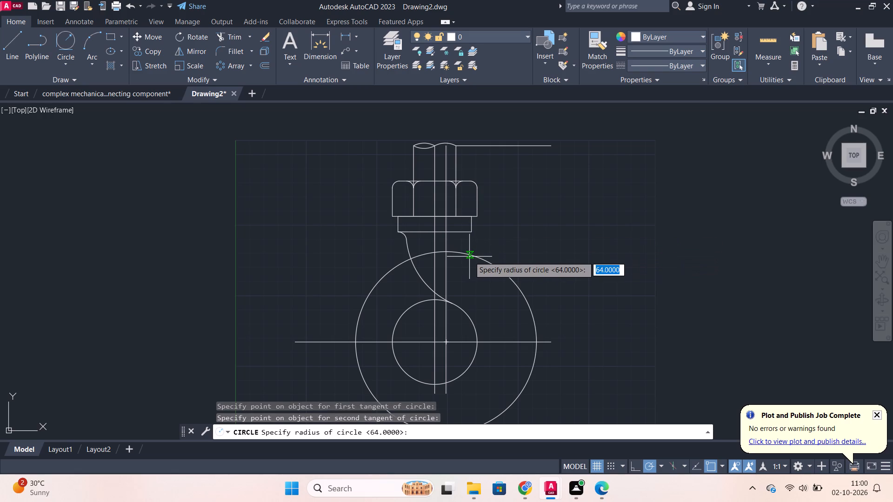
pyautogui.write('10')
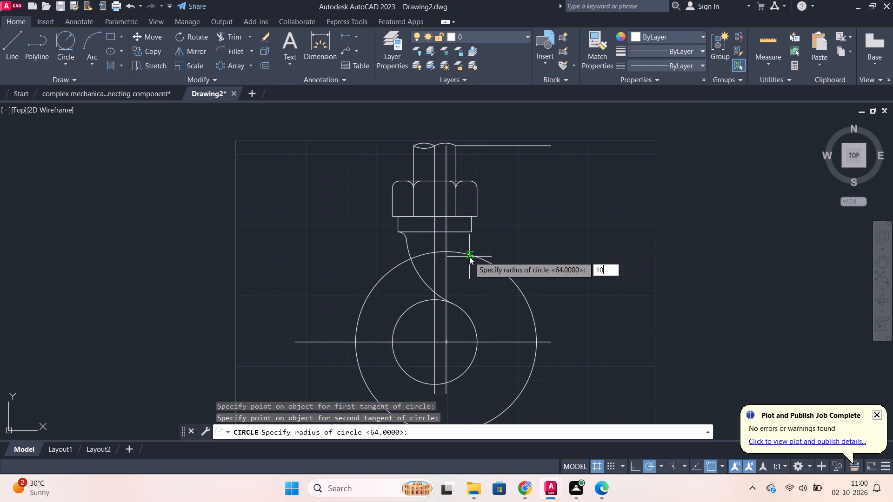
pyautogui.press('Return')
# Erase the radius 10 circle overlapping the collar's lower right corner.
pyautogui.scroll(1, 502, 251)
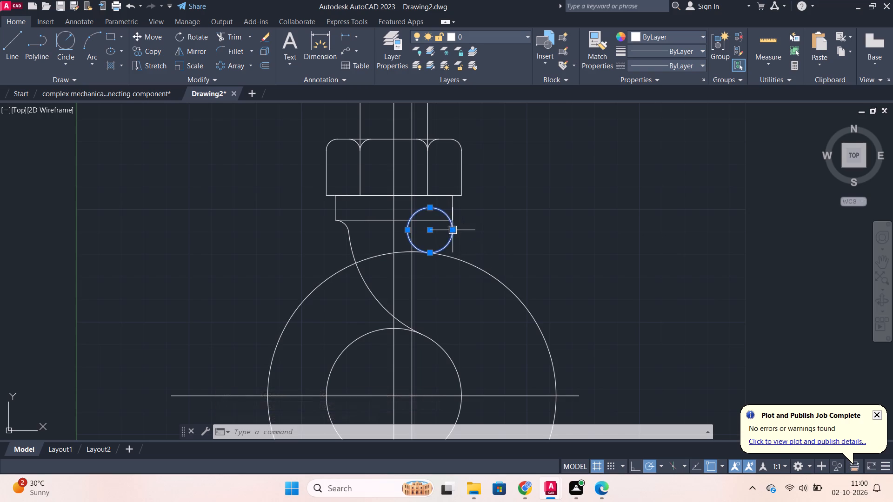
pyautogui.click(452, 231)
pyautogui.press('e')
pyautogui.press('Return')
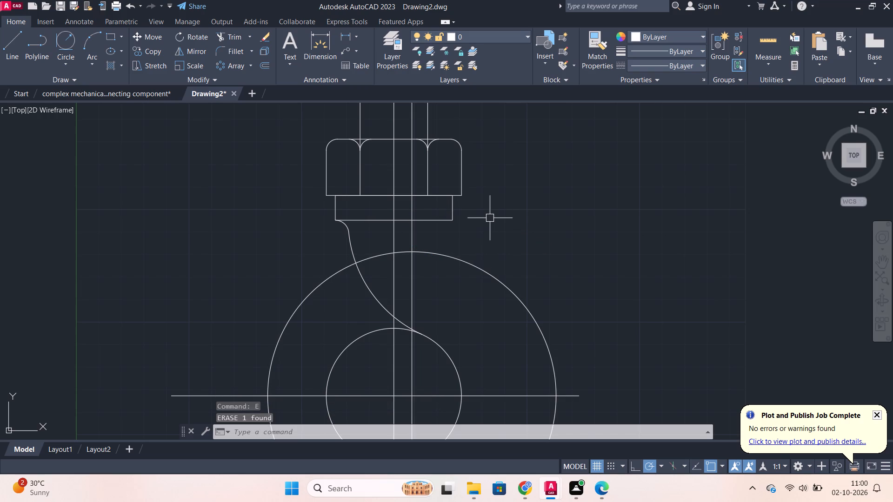
# Draw a 10 long vertical line straight down from the collar's lower right corner.
pyautogui.press('l')
pyautogui.press('Return')
pyautogui.click(453, 220)
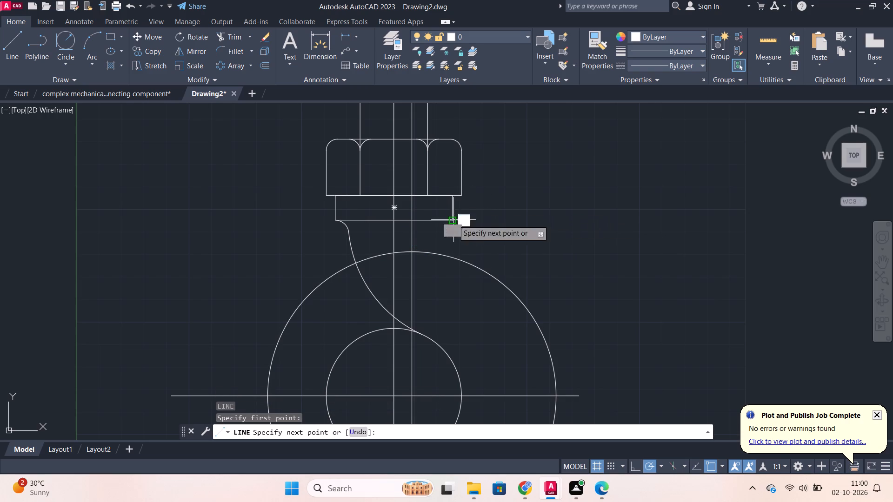
pyautogui.write('10')
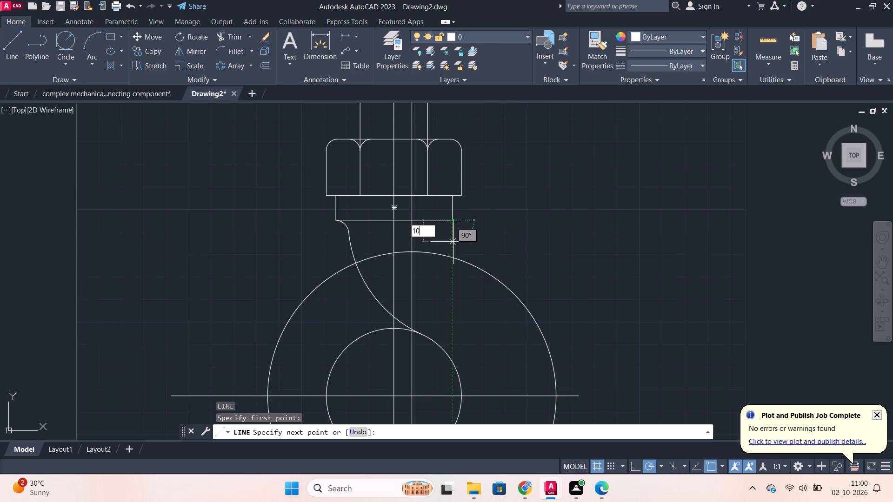
pyautogui.press('Return')
pyautogui.press('Escape')
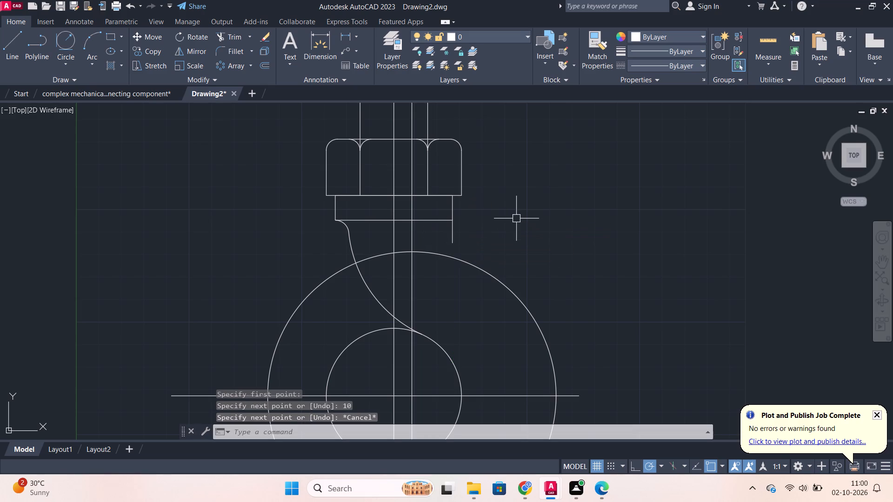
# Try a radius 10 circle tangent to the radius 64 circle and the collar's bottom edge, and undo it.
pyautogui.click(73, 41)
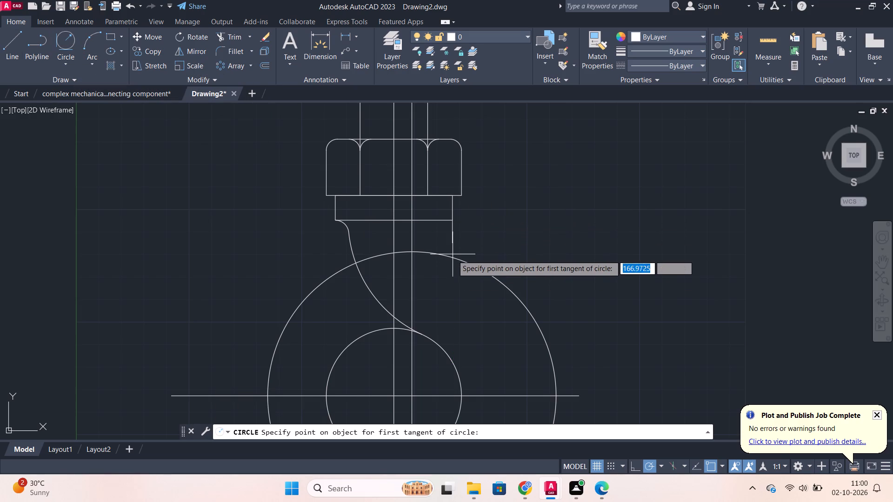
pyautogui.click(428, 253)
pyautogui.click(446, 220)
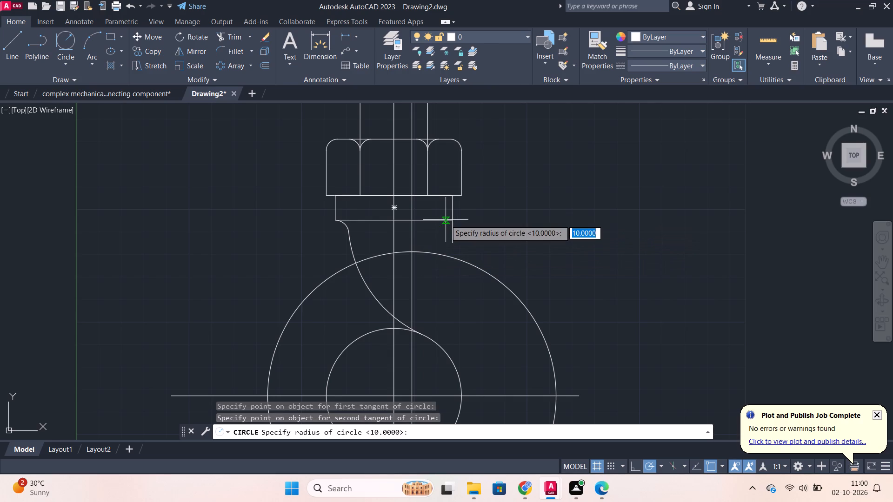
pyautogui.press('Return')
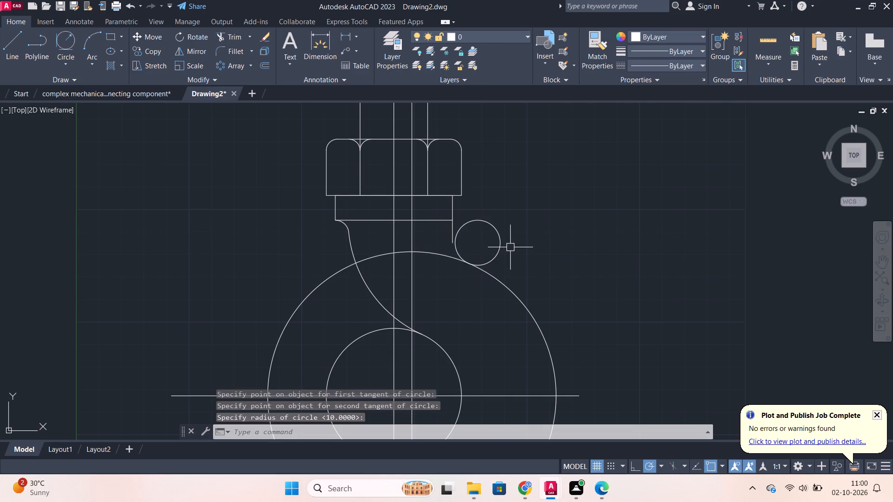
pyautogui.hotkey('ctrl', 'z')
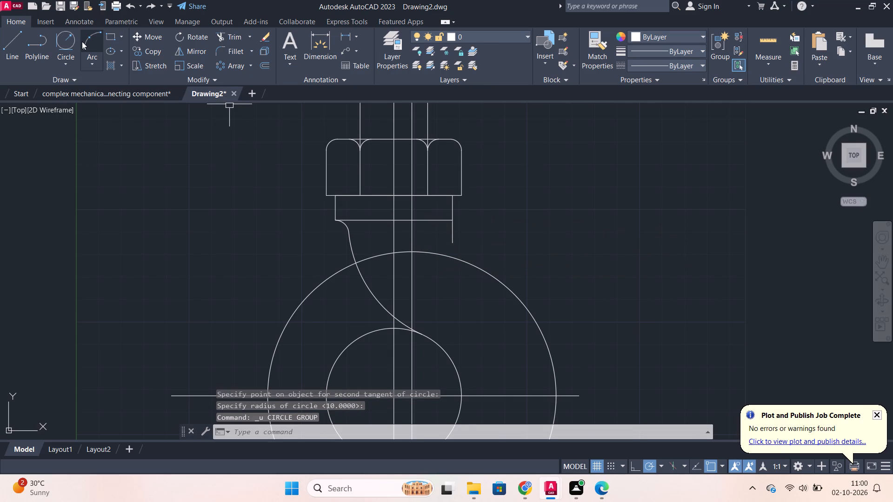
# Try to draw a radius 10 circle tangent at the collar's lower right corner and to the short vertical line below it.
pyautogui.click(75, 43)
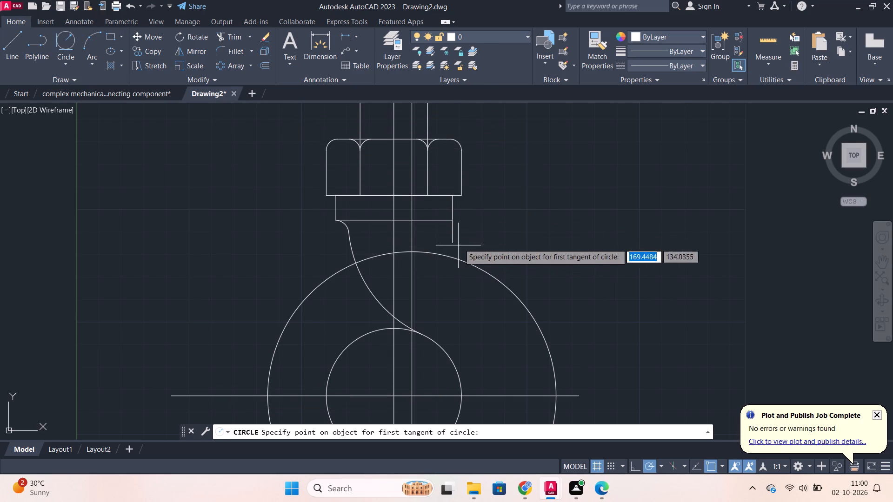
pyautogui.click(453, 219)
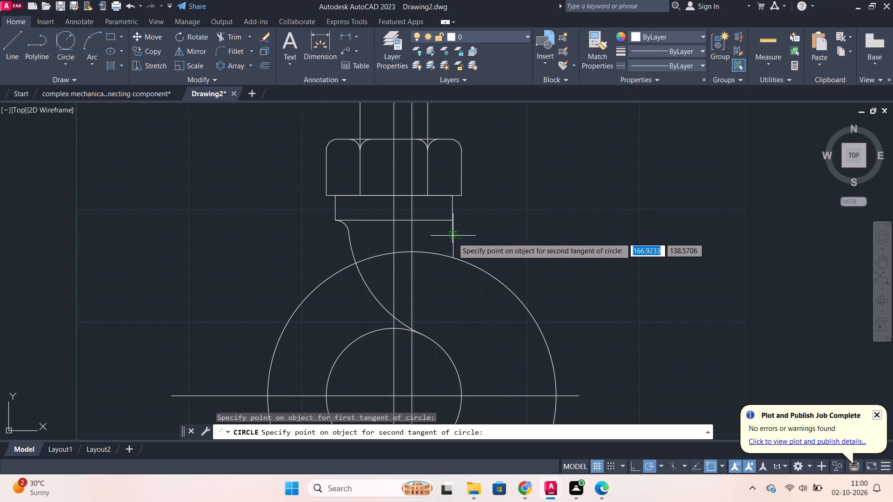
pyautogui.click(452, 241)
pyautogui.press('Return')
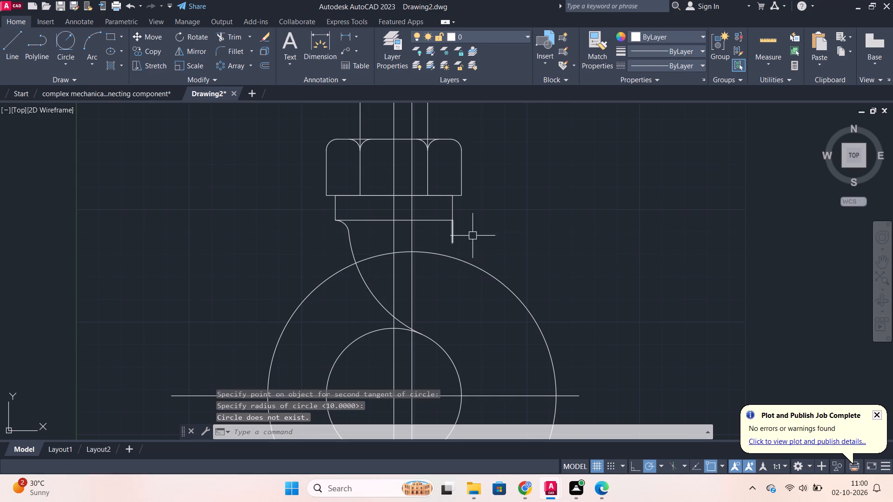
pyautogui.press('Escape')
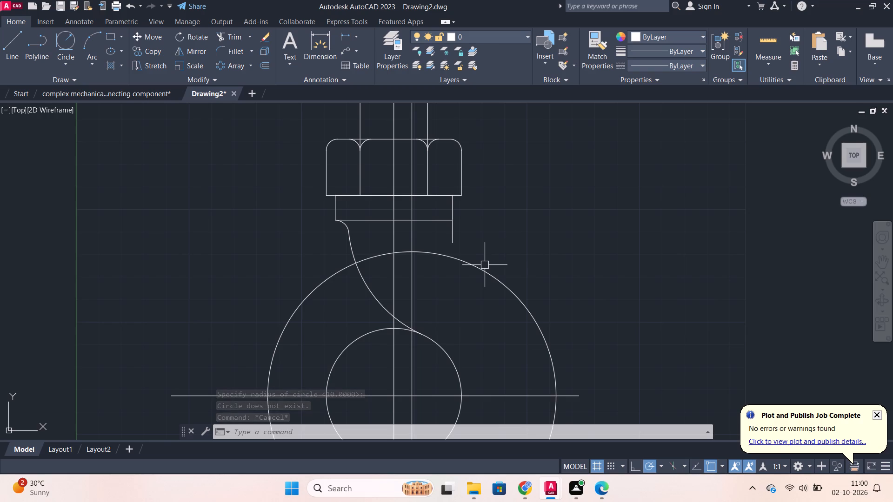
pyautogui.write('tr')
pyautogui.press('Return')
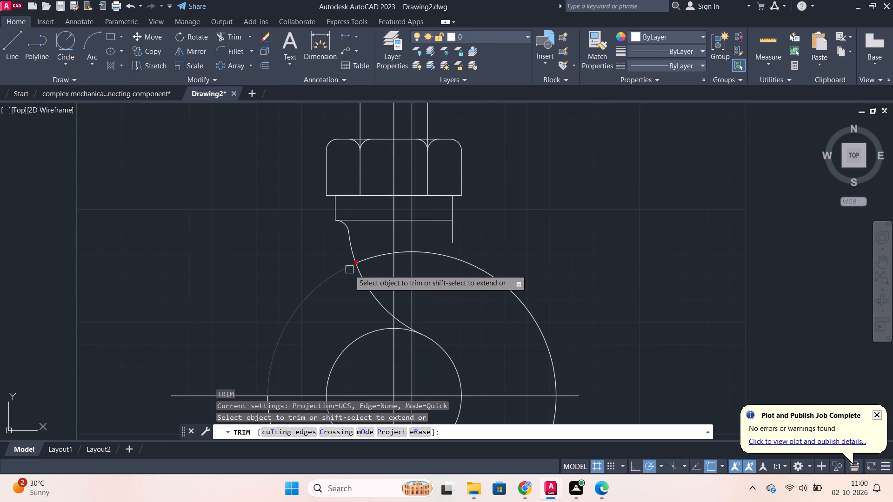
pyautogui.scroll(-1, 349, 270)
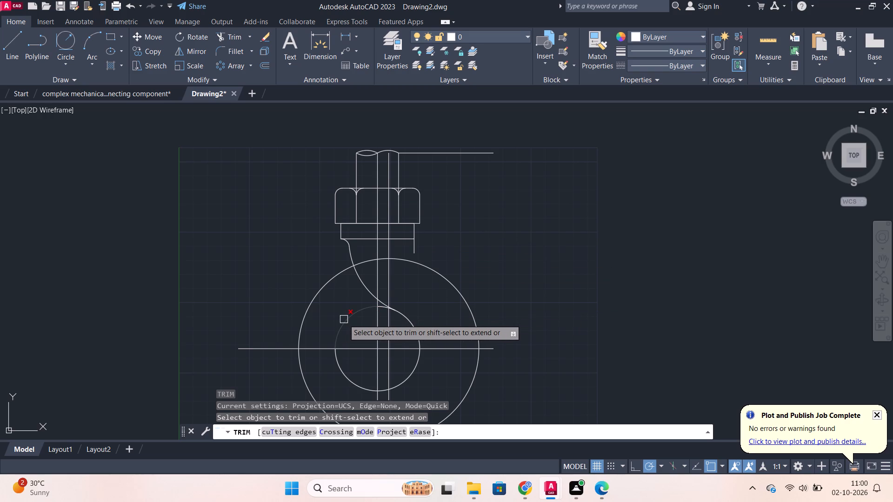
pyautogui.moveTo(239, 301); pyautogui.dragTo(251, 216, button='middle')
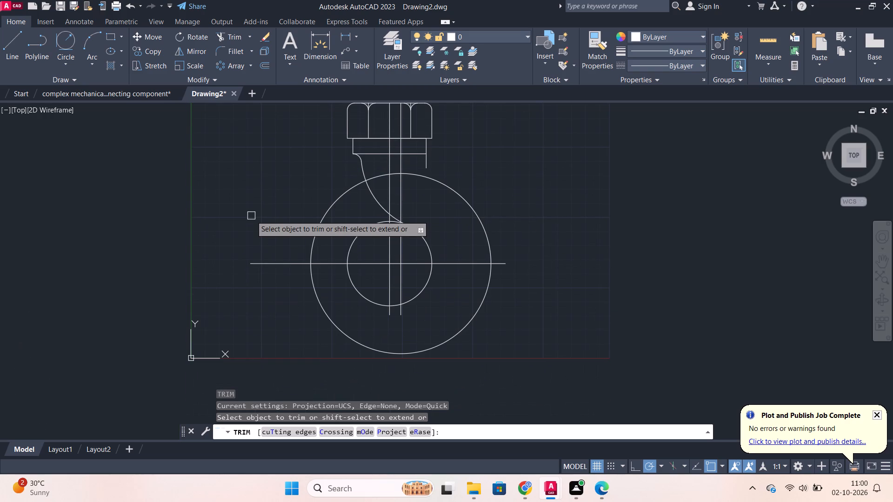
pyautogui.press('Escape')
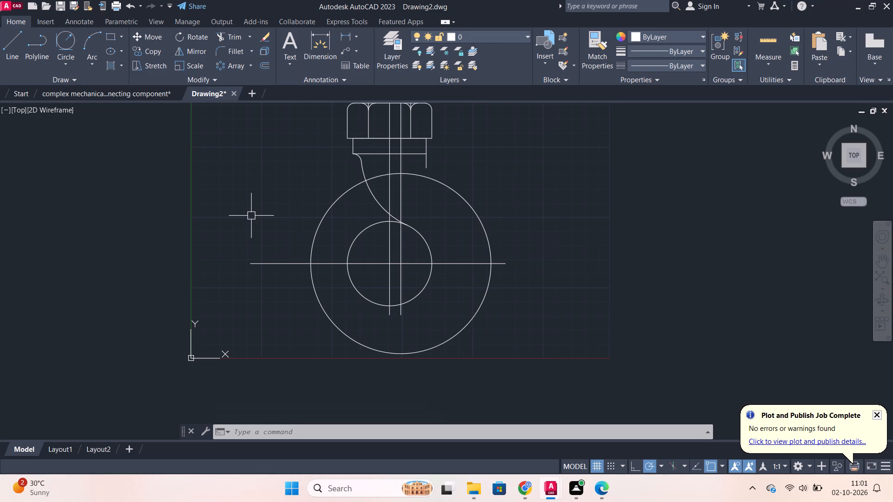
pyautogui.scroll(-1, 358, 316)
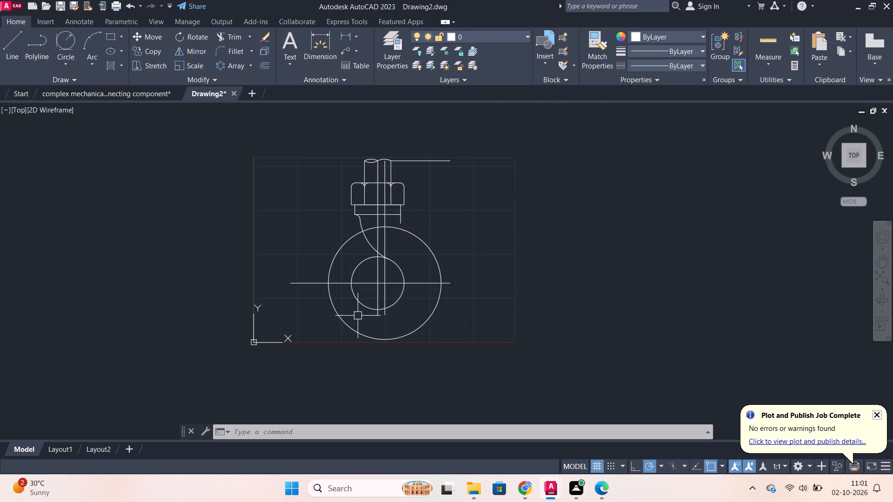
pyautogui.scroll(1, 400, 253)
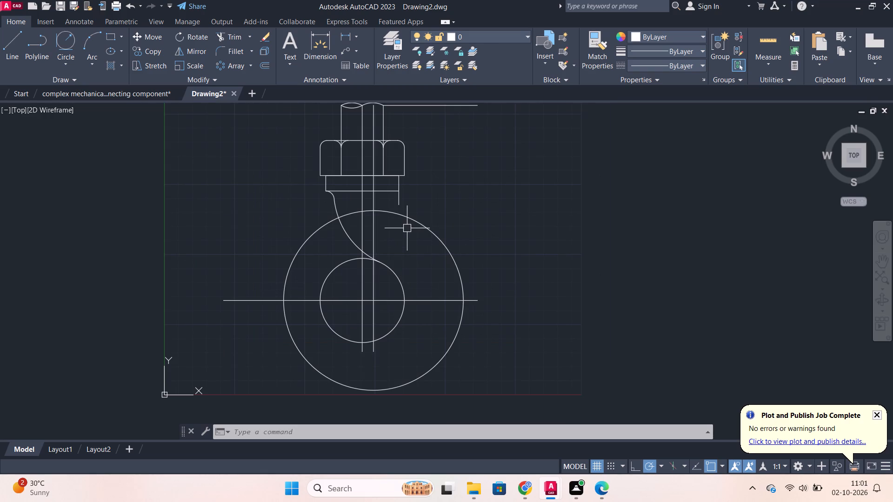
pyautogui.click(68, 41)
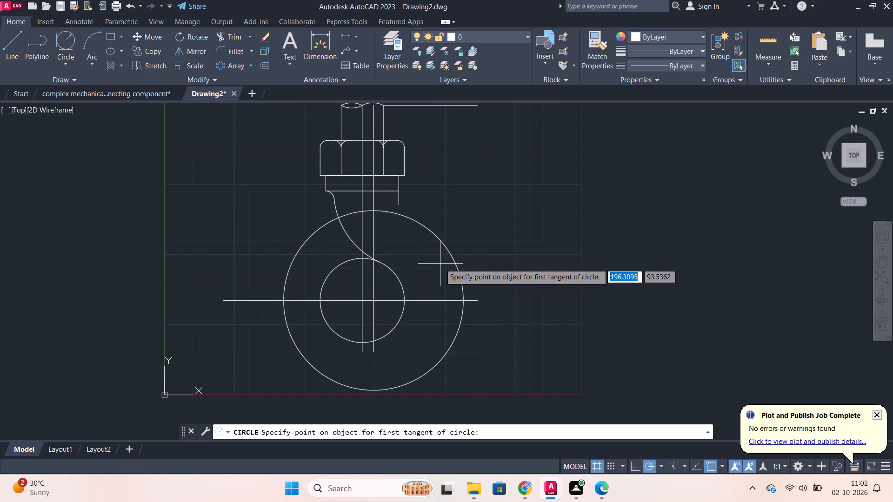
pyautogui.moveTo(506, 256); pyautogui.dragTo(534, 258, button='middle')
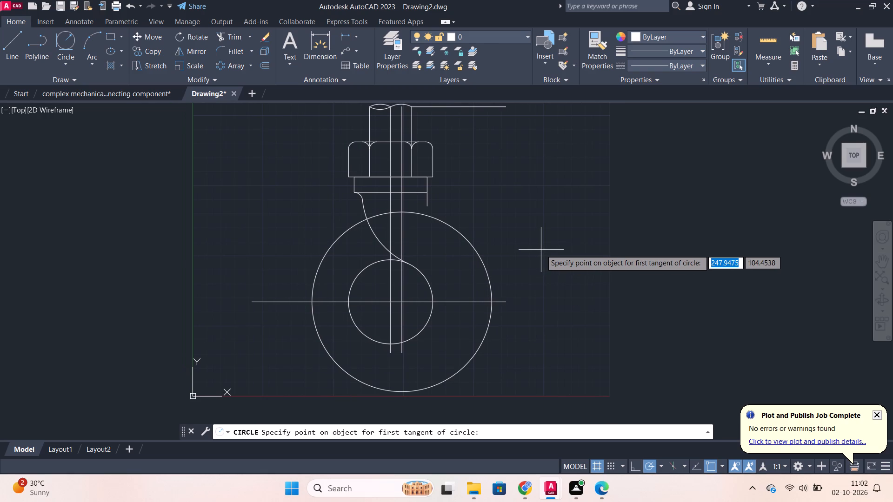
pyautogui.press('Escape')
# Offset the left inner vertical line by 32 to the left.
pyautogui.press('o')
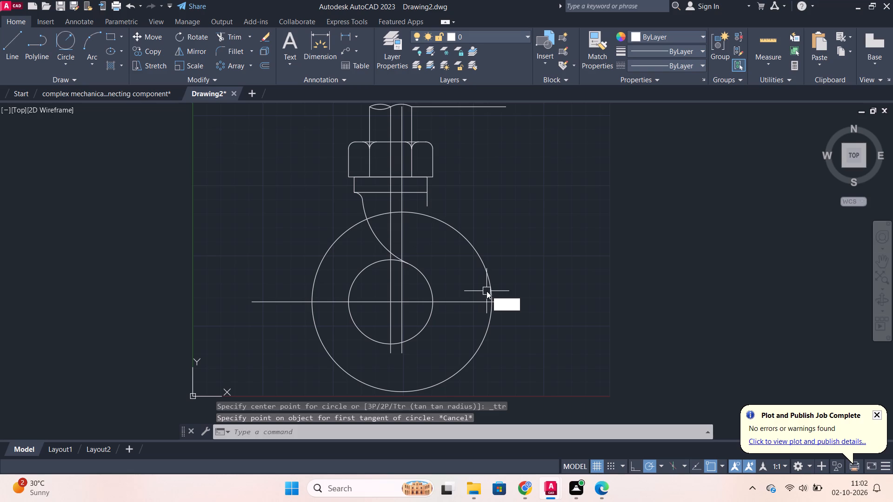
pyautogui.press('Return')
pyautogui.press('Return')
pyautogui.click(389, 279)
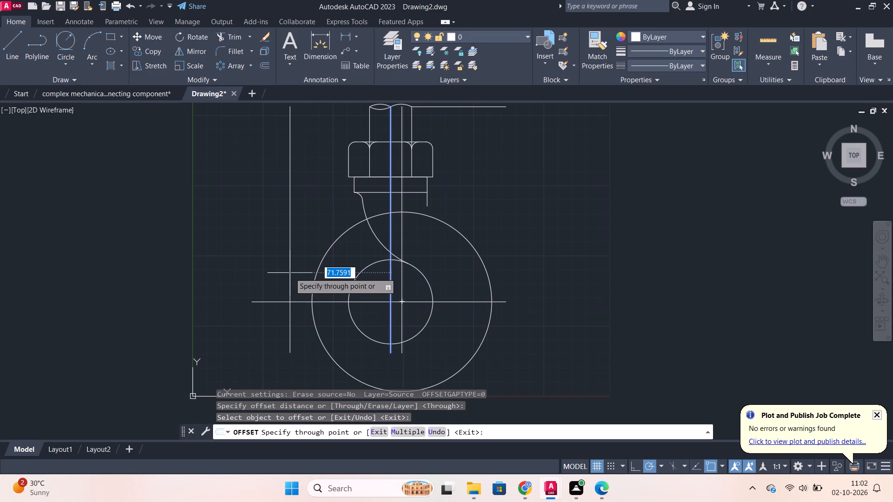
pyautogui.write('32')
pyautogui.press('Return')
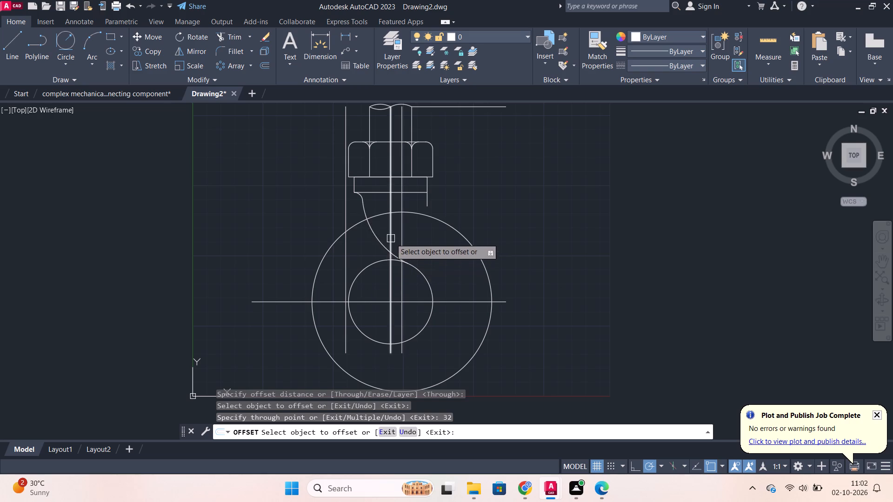
# Offset the left inner vertical line by 64 to the left.
pyautogui.click(391, 238)
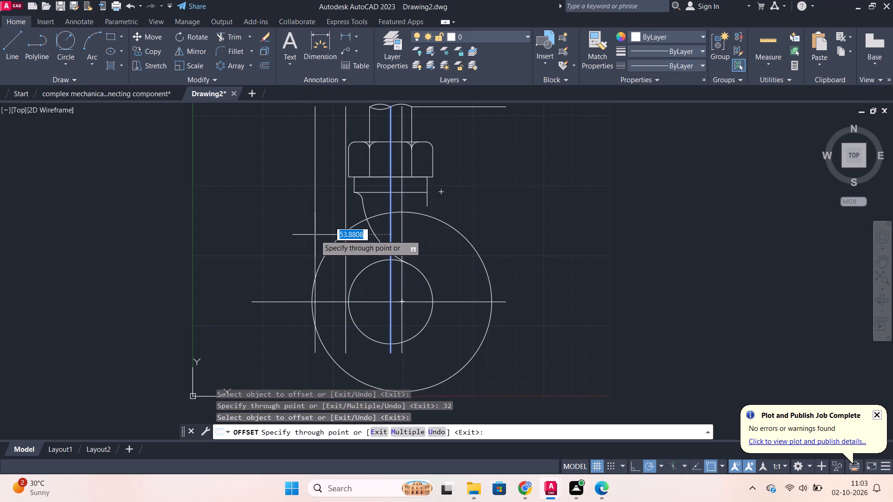
pyautogui.write('64')
pyautogui.press('Return')
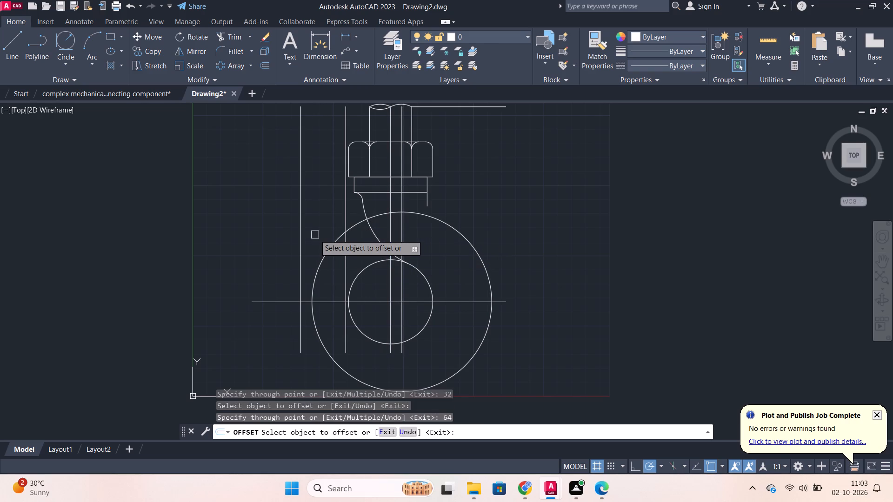
pyautogui.press('Escape')
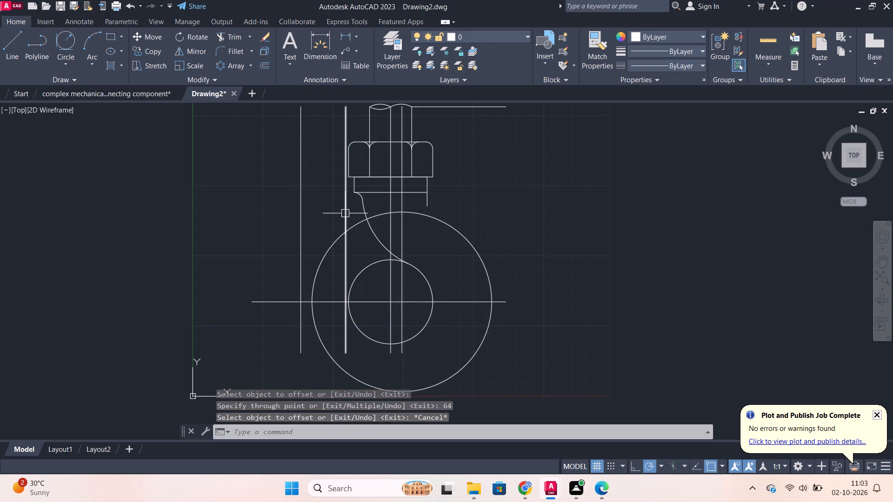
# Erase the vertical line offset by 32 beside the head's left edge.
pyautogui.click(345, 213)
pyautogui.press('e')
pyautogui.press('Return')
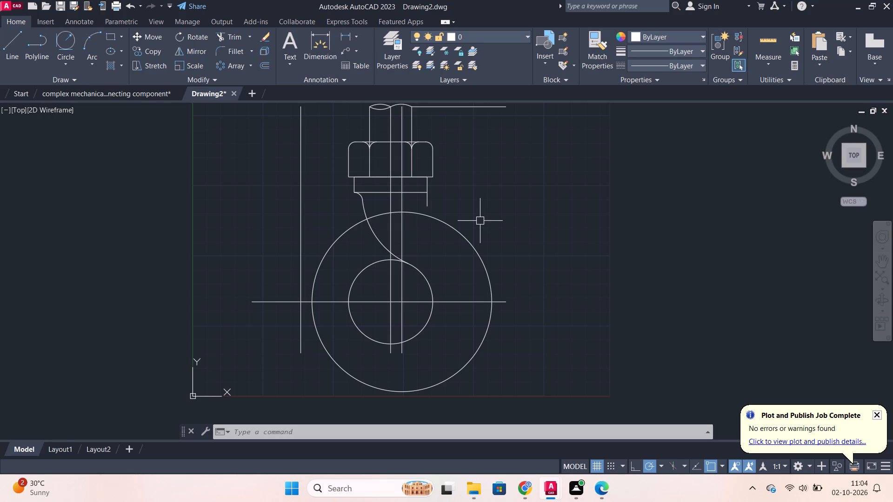
# Offset the horizontal centre line through the circles upward by 20.
pyautogui.scroll(-2, 475, 181)
pyautogui.scroll(2, 502, 207)
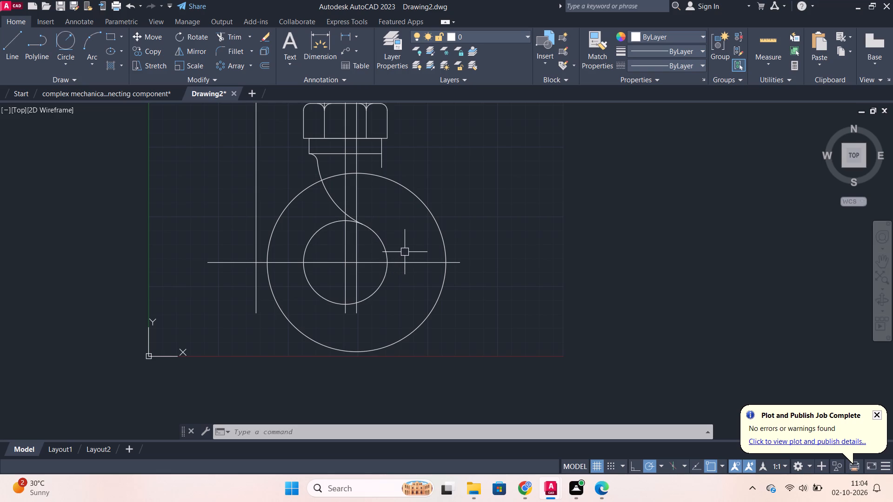
pyautogui.click(403, 265)
pyautogui.press('o')
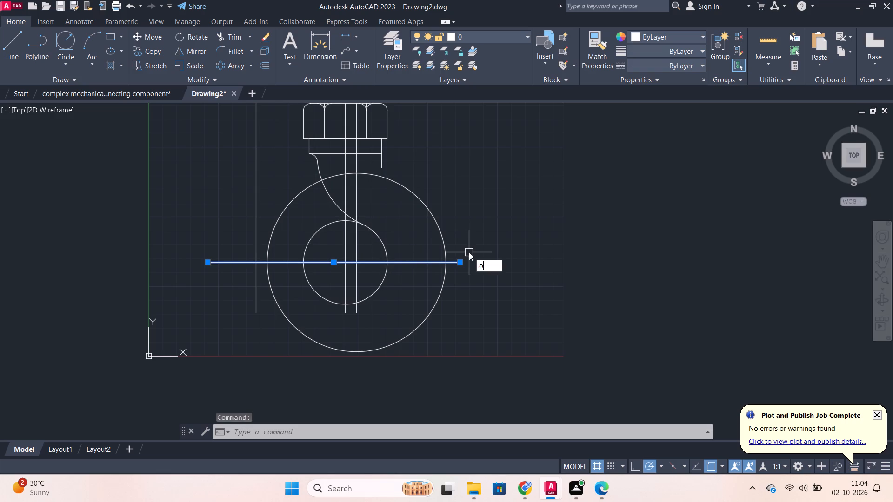
pyautogui.press('Return')
pyautogui.press('Return')
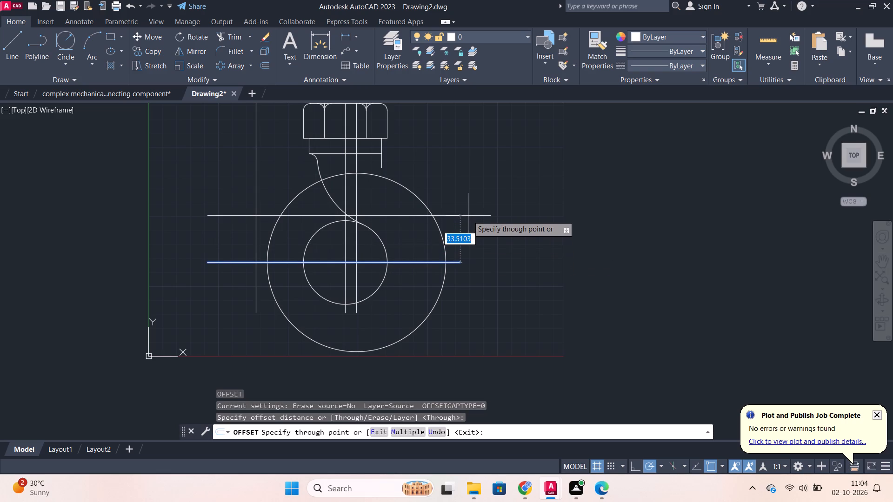
pyautogui.write('20')
pyautogui.press('Return')
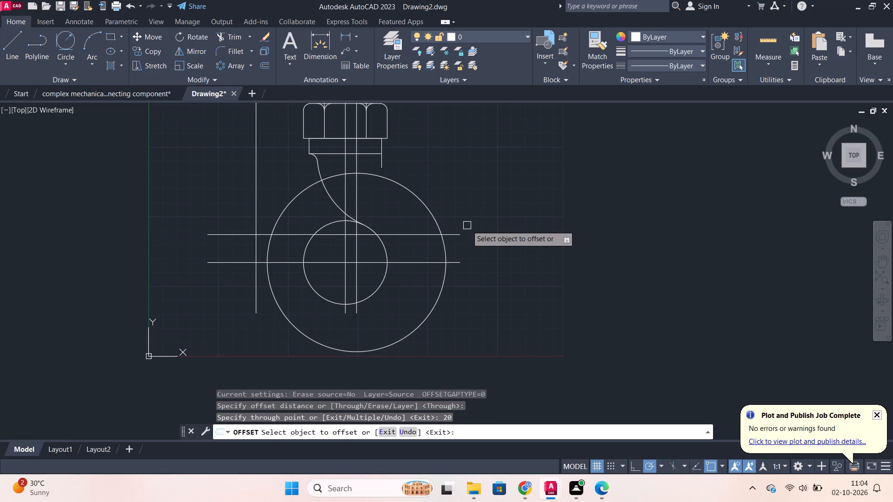
pyautogui.scroll(1, 467, 218)
pyautogui.scroll(-1, 474, 199)
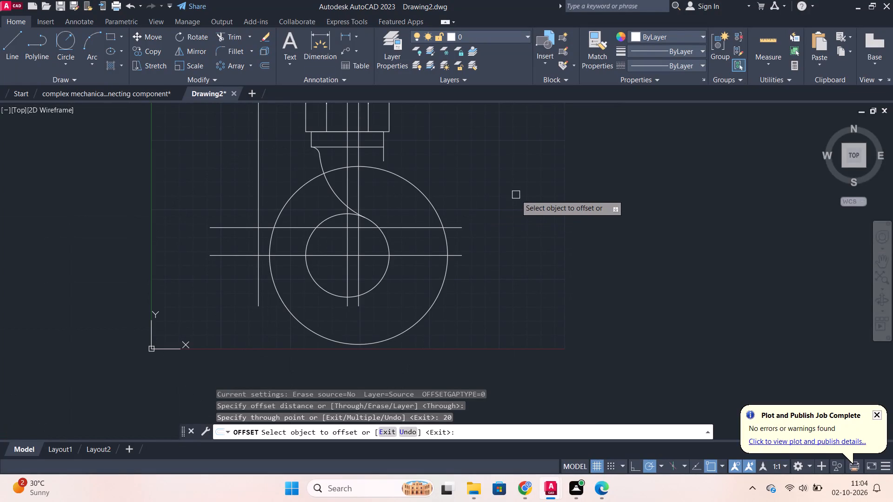
pyautogui.moveTo(480, 192); pyautogui.dragTo(492, 197, button='middle')
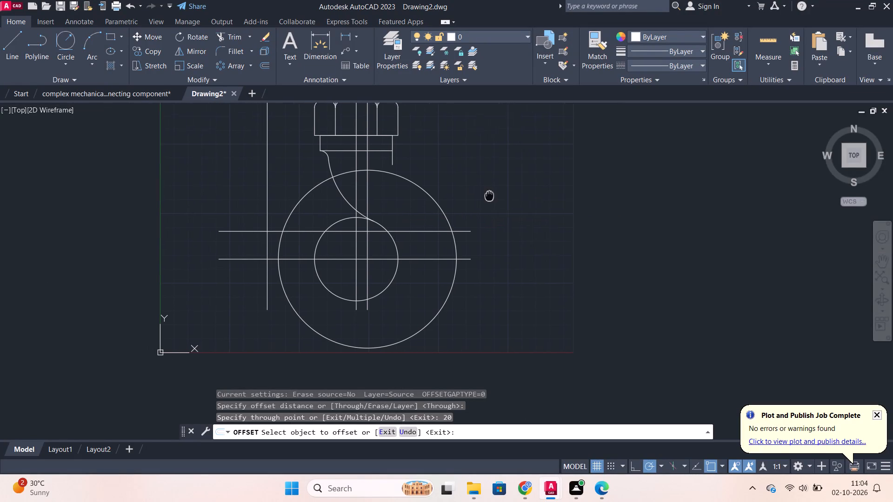
pyautogui.moveTo(492, 197); pyautogui.dragTo(493, 197, button='middle')
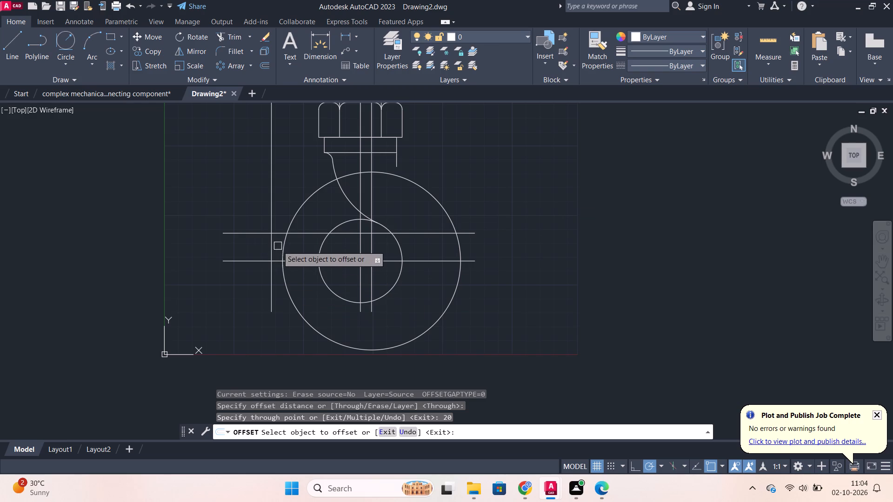
pyautogui.press('Escape')
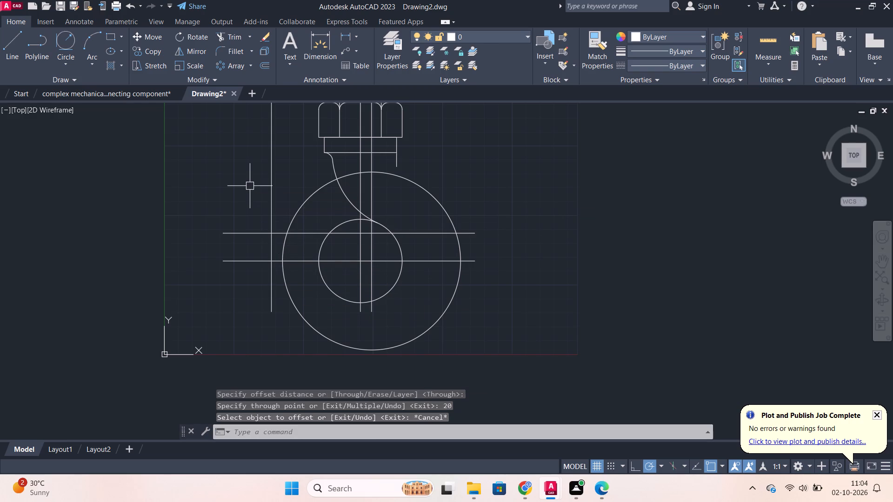
# Draw a radius 9 circle centred where the far-left vertical line crosses the upper horizontal line.
pyautogui.press('c')
pyautogui.press('Return')
pyautogui.press('Return')
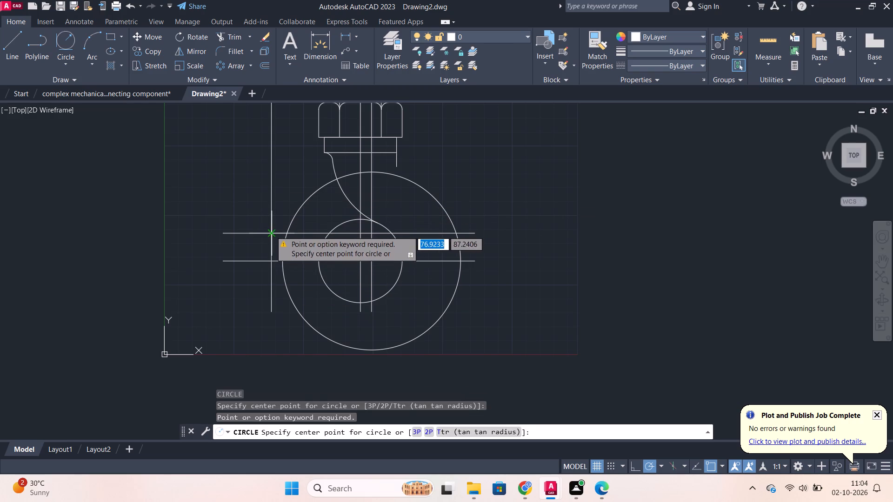
pyautogui.click(271, 231)
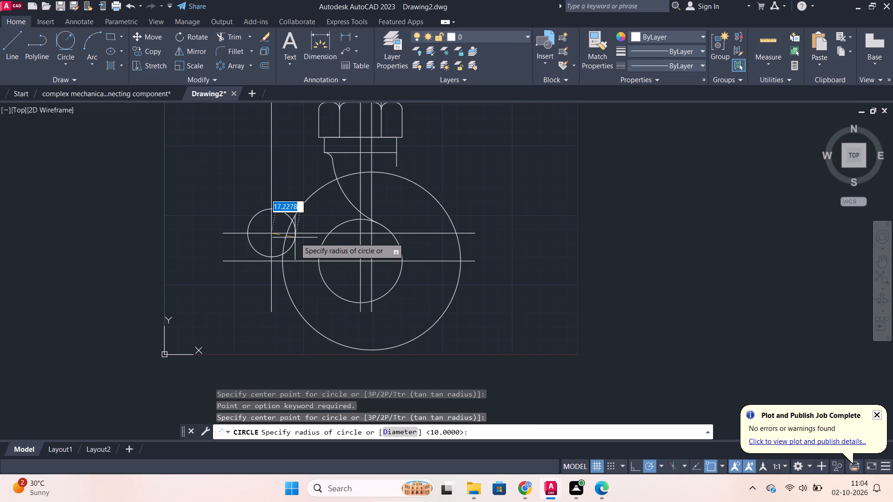
pyautogui.press('9')
pyautogui.press('Return')
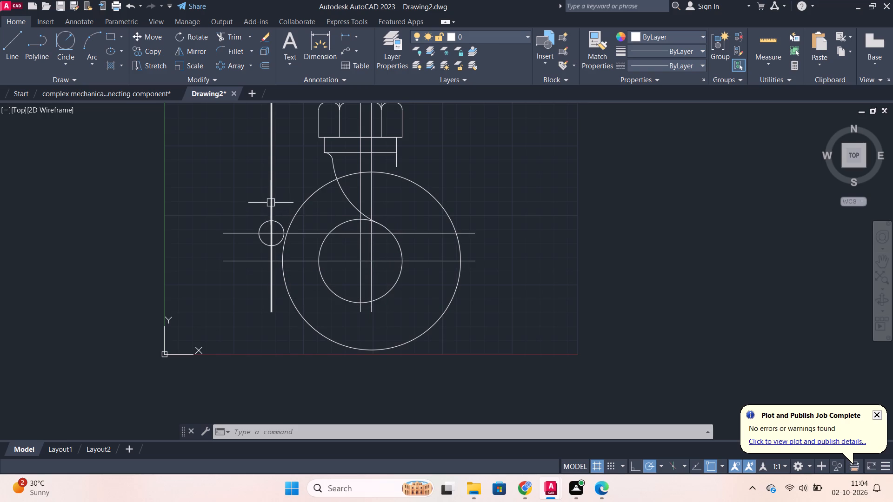
pyautogui.press('Escape')
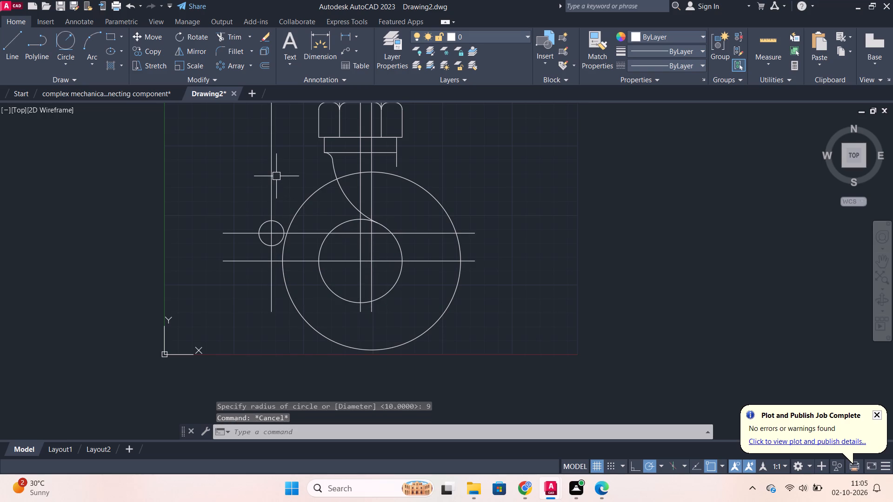
# Offset the left inner vertical line by 96 to the left.
pyautogui.moveTo(277, 199); pyautogui.dragTo(277, 207, button='middle')
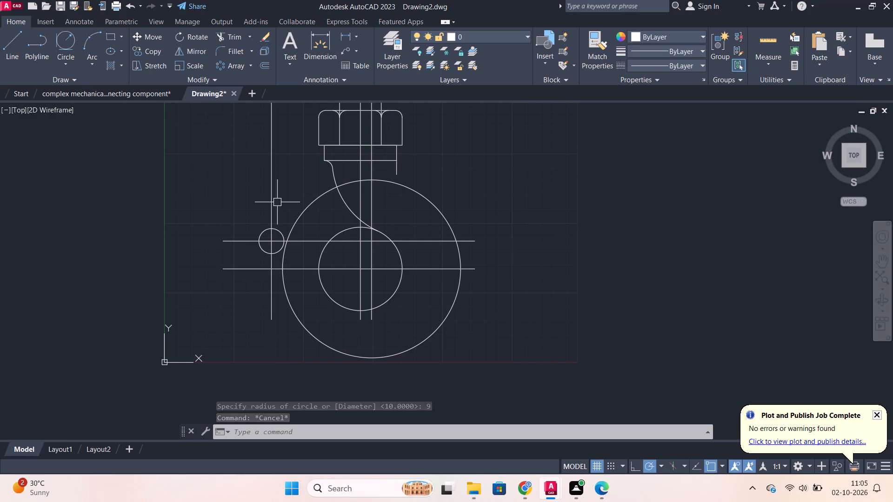
pyautogui.press('`')
pyautogui.press('Escape')
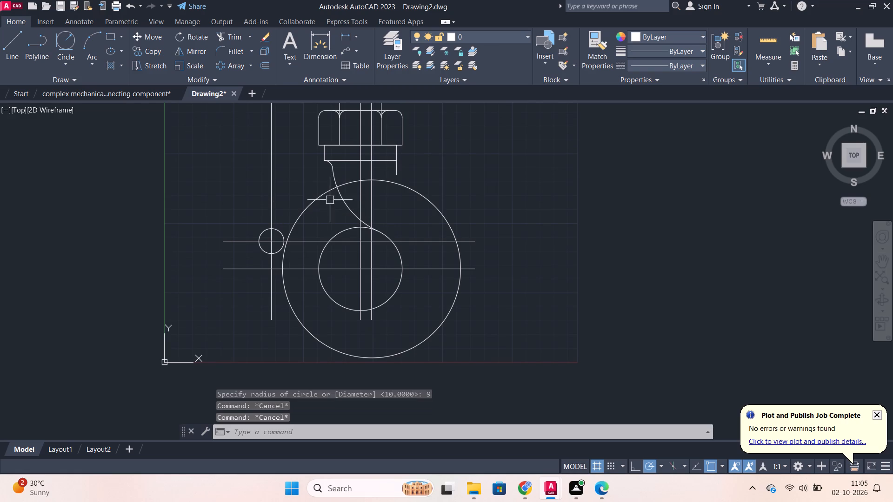
pyautogui.click(362, 198)
pyautogui.press('o')
pyautogui.press('Return')
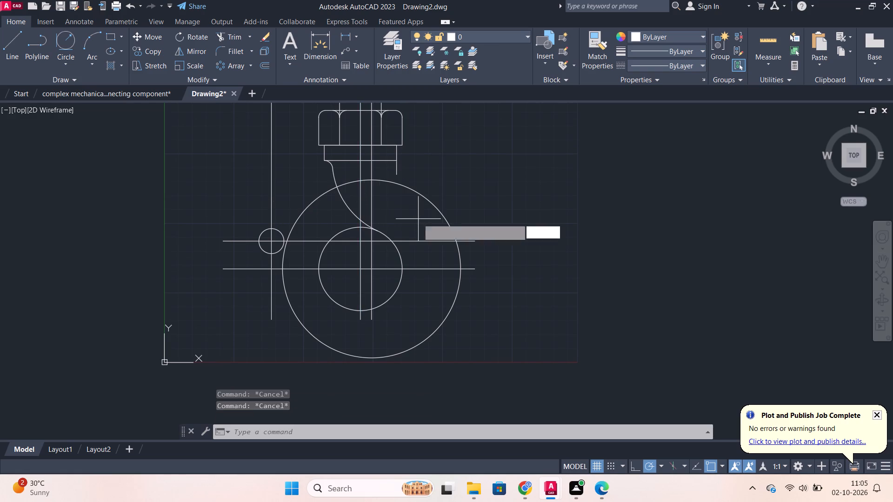
pyautogui.press('Return')
pyautogui.write('94')
pyautogui.press('BackSpace')
pyautogui.press('6')
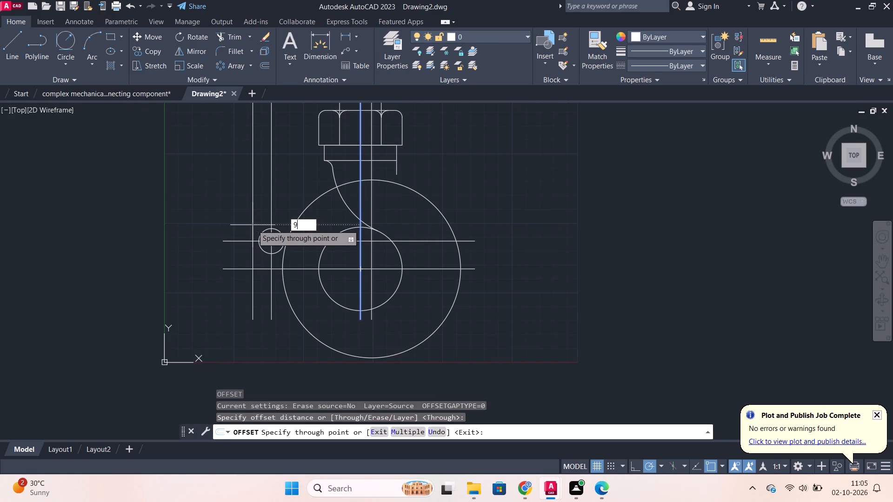
pyautogui.press('Return')
pyautogui.press('Escape')
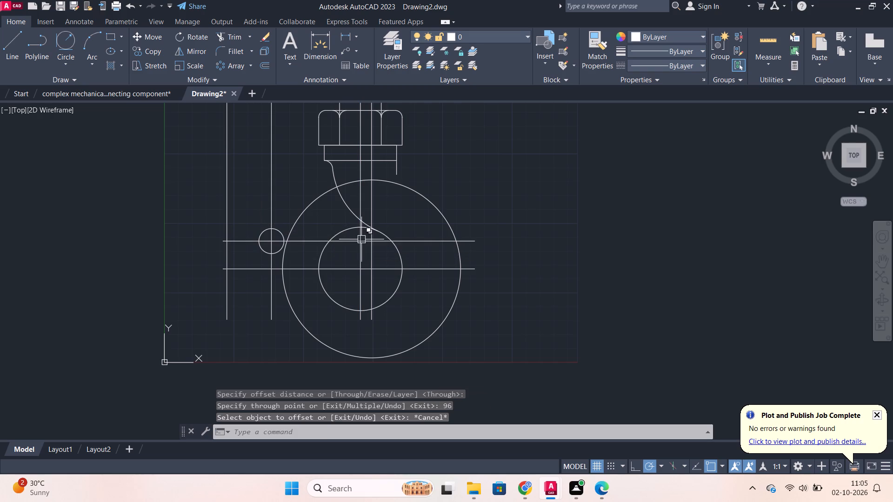
# Move the radius 9 circle by its centre to where the 96-offset vertical line meets the upper horizontal line.
pyautogui.click(279, 235)
pyautogui.press('m')
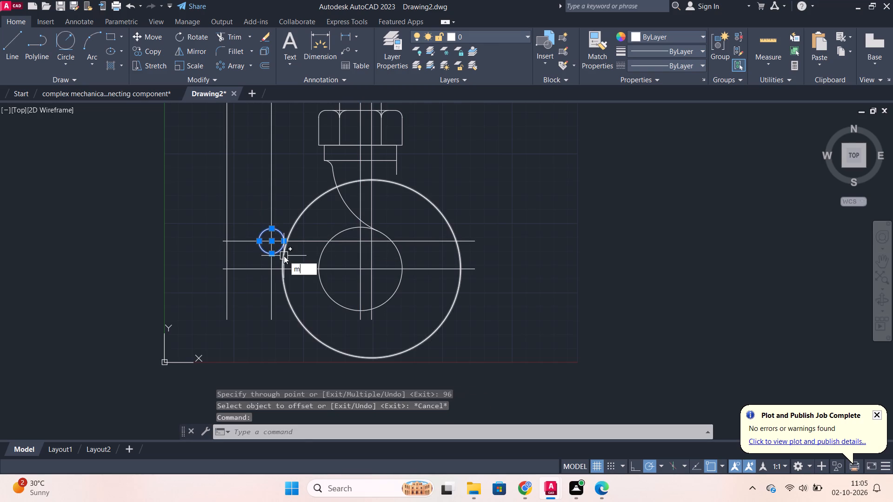
pyautogui.press('Return')
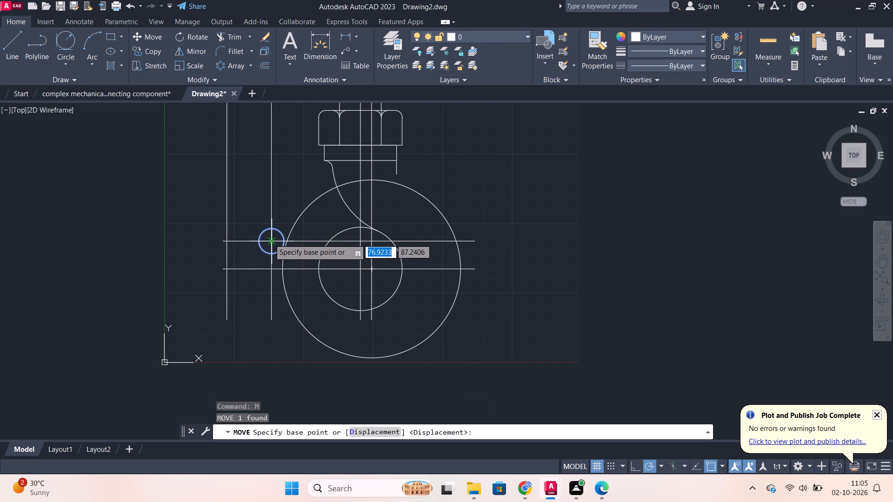
pyautogui.click(269, 239)
pyautogui.click(228, 243)
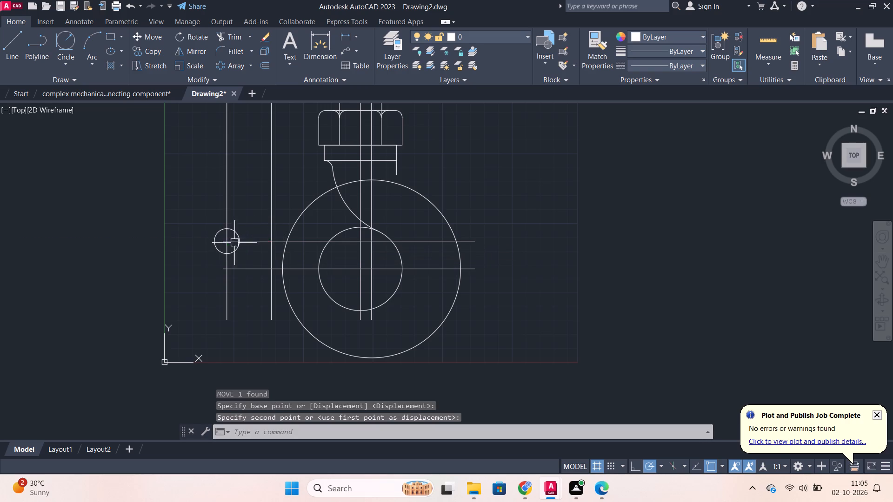
pyautogui.press('Escape')
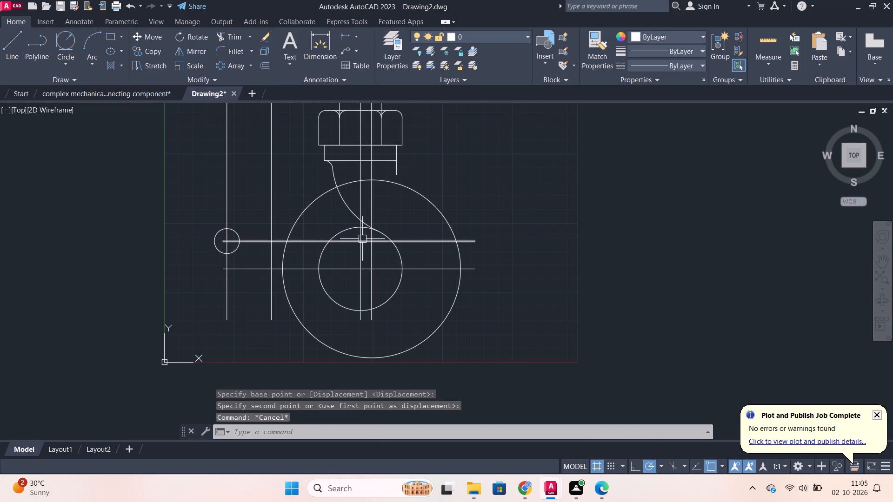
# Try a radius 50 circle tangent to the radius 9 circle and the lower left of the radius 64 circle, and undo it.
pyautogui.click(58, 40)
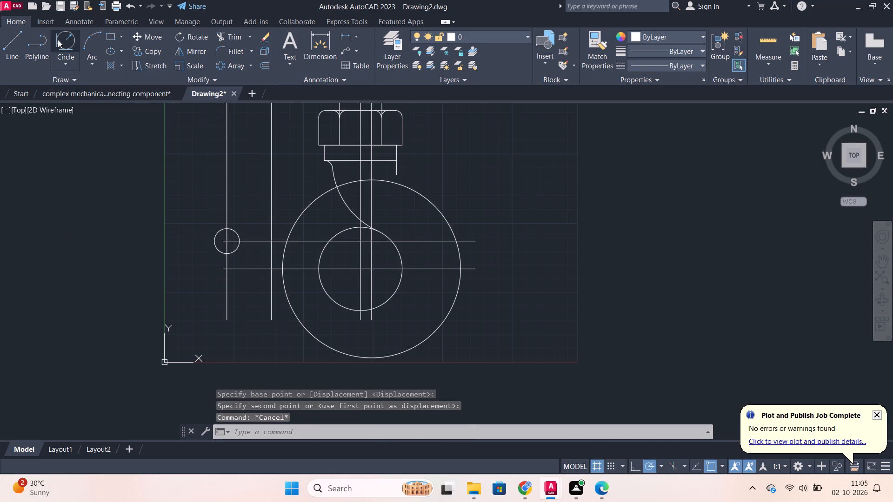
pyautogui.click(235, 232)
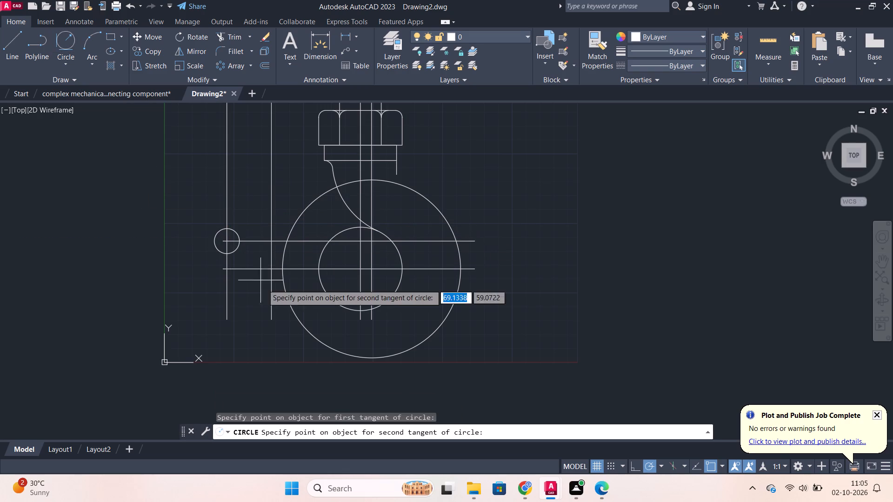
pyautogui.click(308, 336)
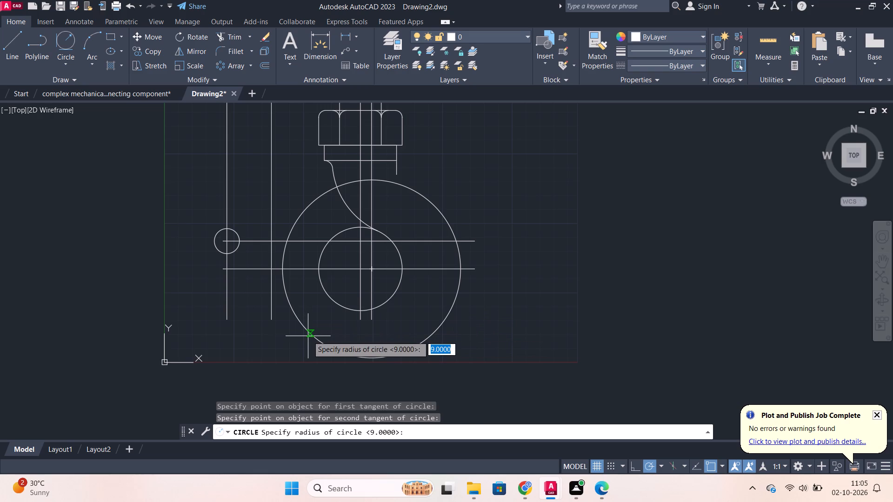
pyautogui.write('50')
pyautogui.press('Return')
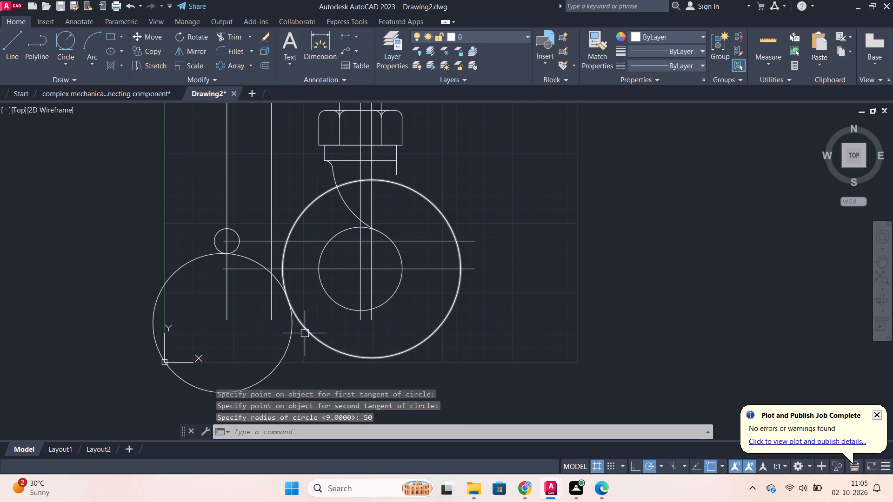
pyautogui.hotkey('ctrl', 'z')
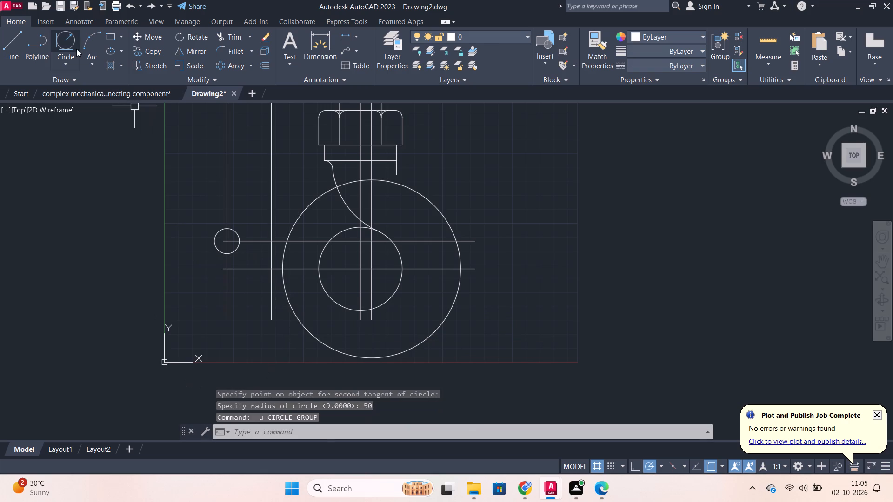
# Draw a radius 50 circle tangent to the top of the radius 9 circle and the left side of the radius 64 circle.
pyautogui.click(70, 35)
pyautogui.scroll(1, 199, 205)
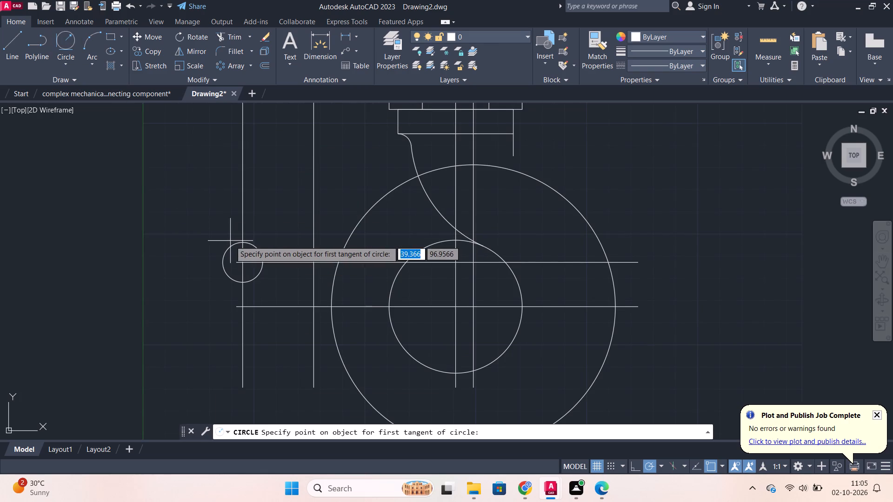
pyautogui.click(234, 244)
pyautogui.click(337, 346)
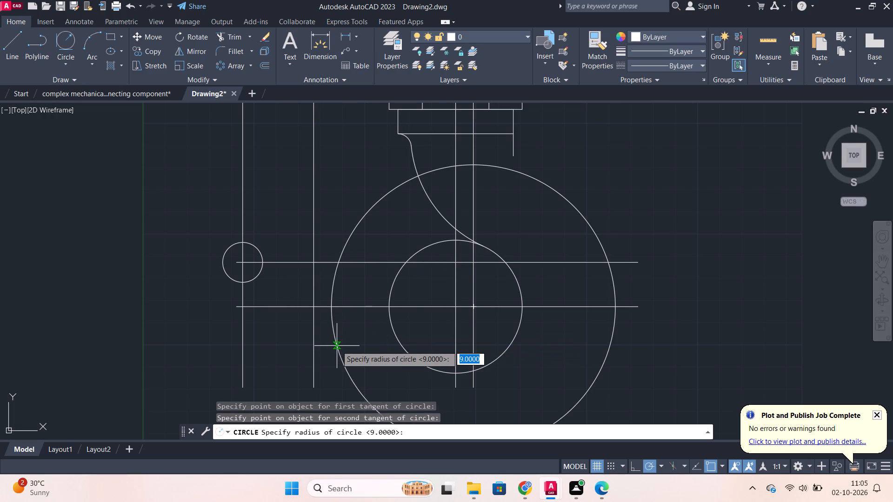
pyautogui.write('50')
pyautogui.press('Return')
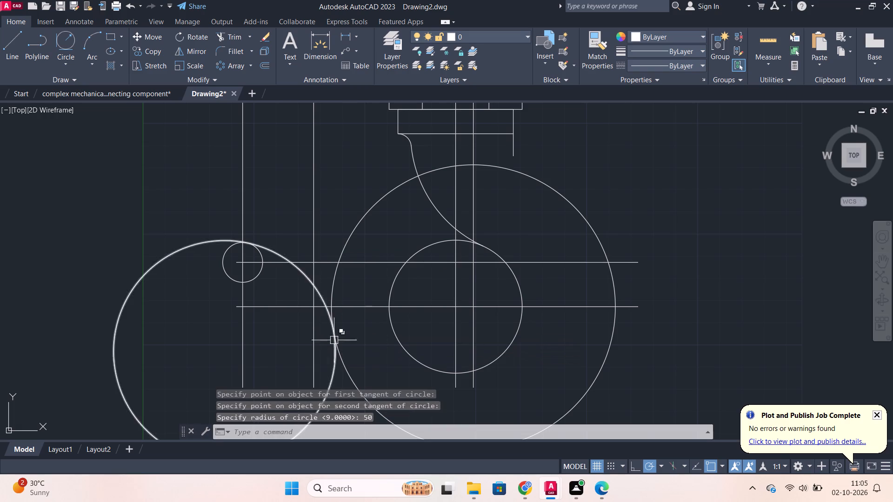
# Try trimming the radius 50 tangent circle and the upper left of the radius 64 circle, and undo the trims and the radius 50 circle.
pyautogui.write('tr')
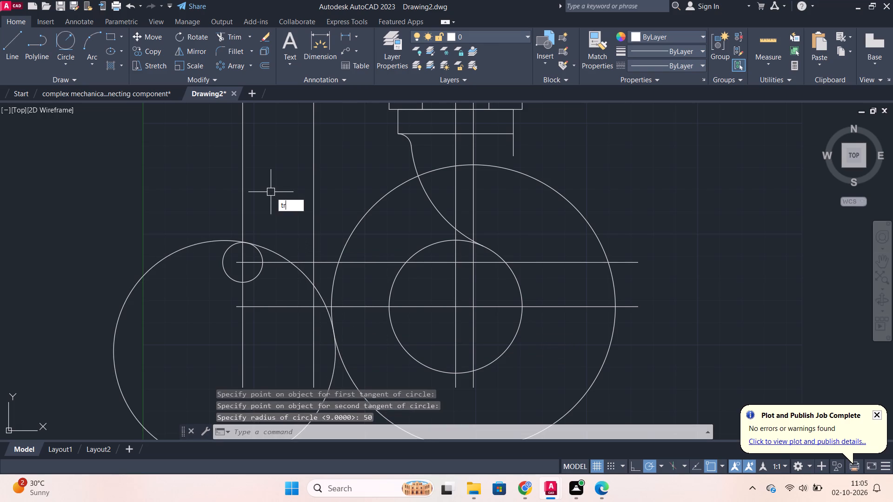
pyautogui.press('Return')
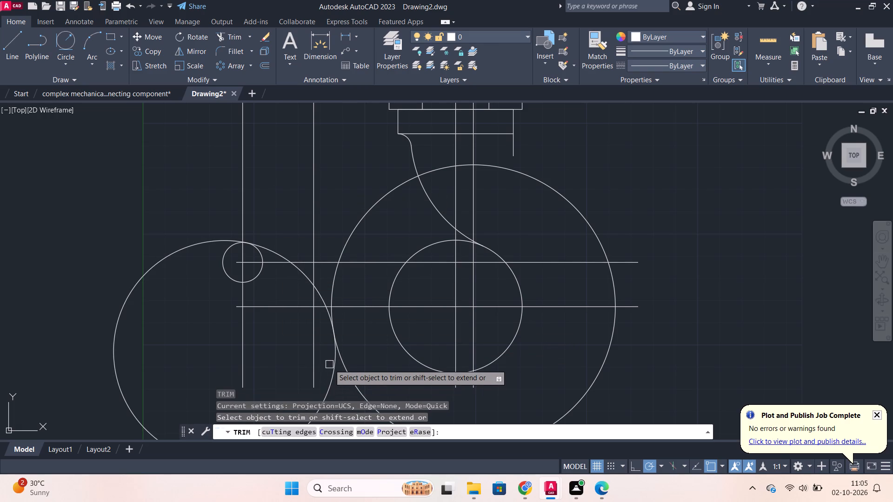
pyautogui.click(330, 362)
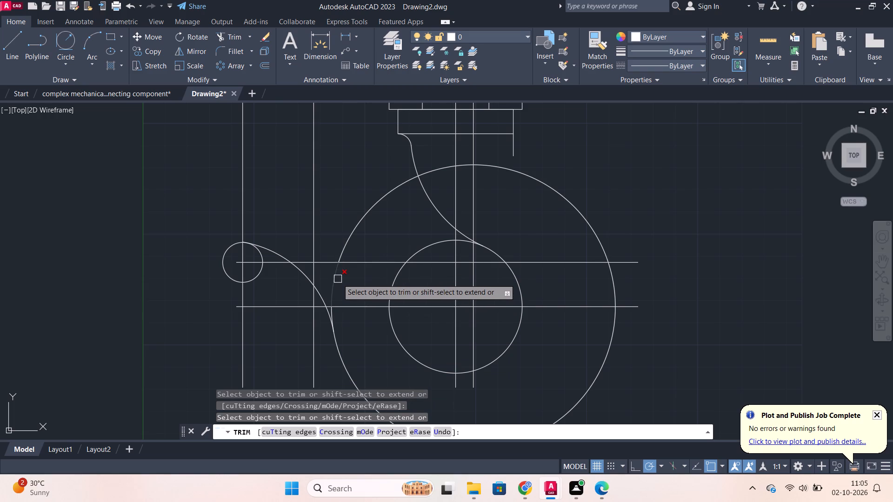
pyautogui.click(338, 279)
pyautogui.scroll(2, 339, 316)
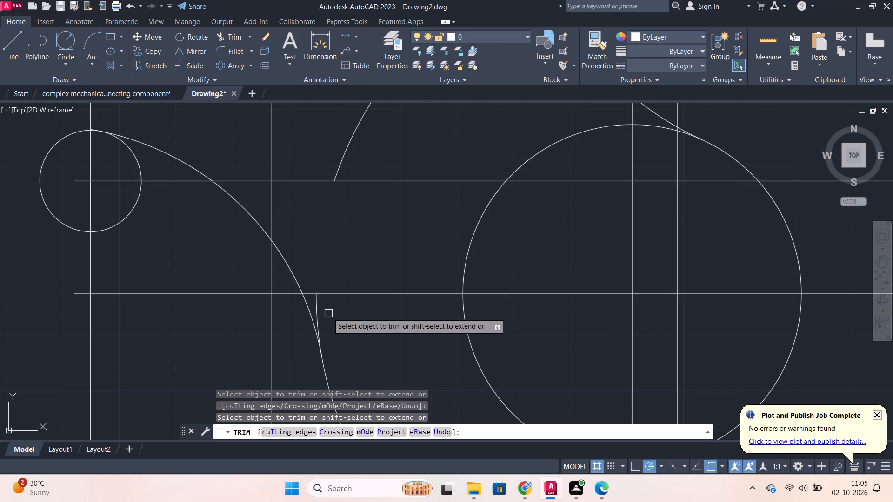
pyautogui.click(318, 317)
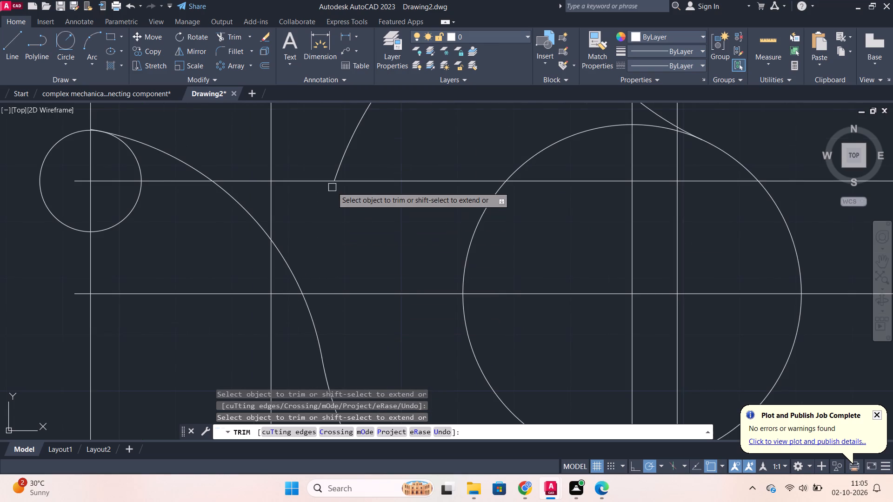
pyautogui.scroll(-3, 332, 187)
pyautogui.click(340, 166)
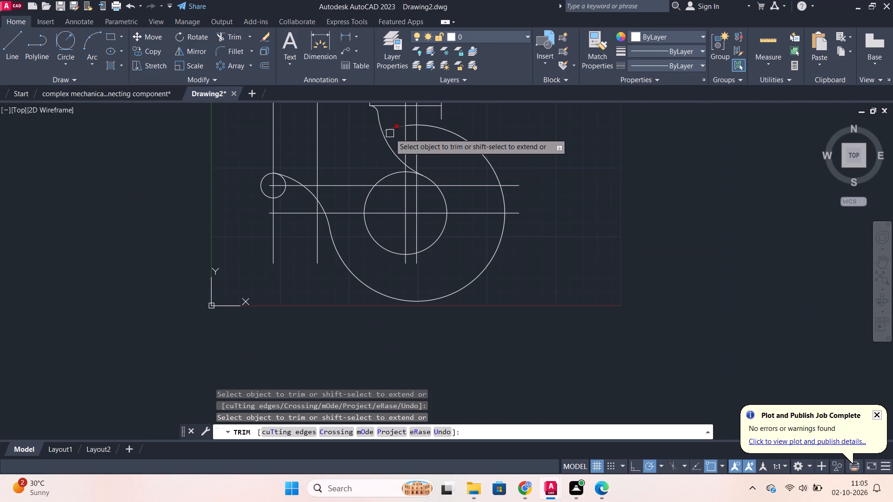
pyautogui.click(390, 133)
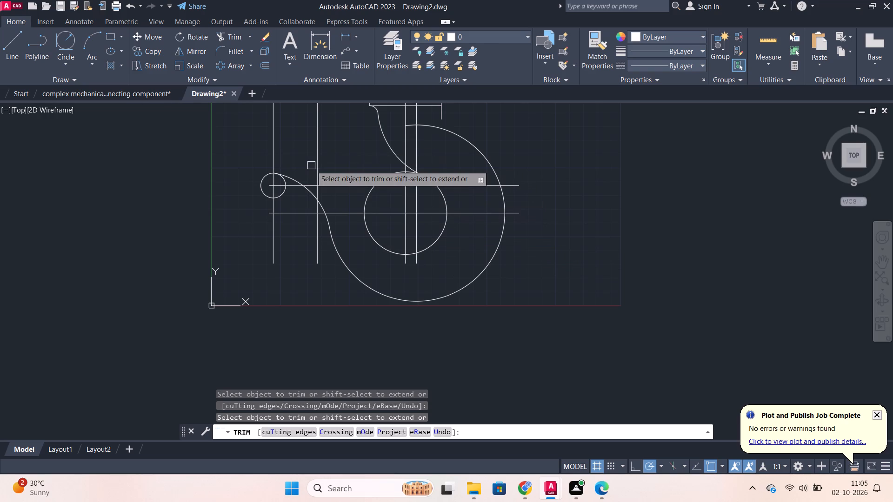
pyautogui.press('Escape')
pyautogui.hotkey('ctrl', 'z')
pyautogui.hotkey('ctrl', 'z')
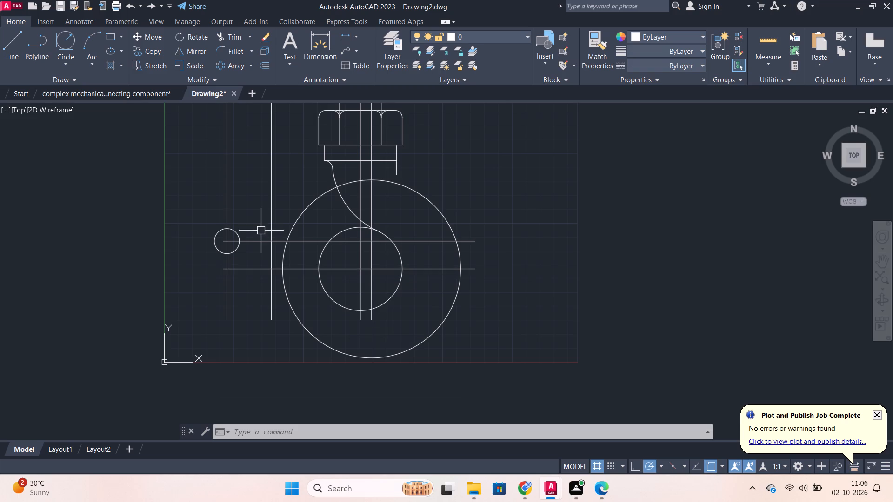
# Move the radius 9 circle by its centre 32 to the right, onto the next vertical line's intersection with the upper horizontal line.
pyautogui.click(234, 237)
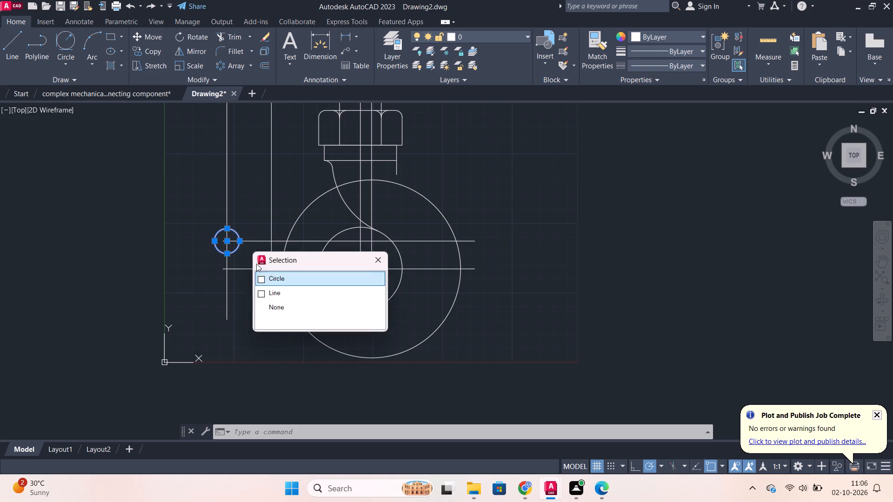
pyautogui.press('Escape')
pyautogui.click(240, 240)
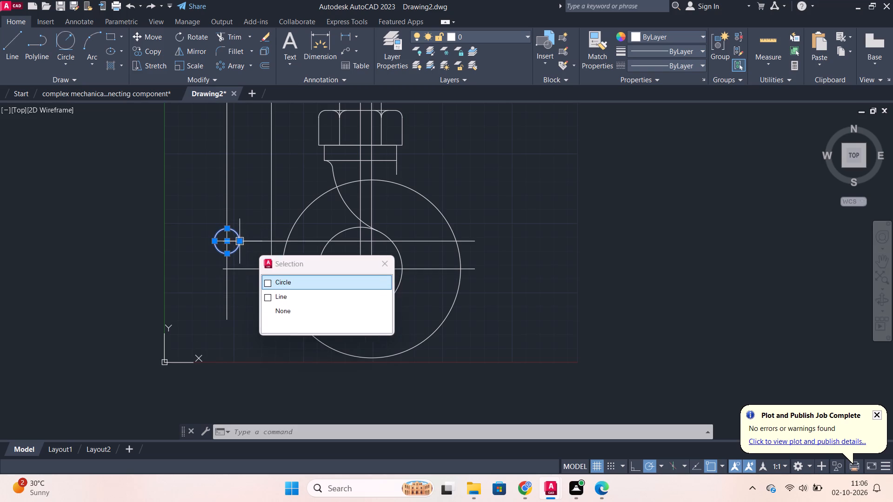
pyautogui.press('m')
pyautogui.press('Return')
pyautogui.press('Return')
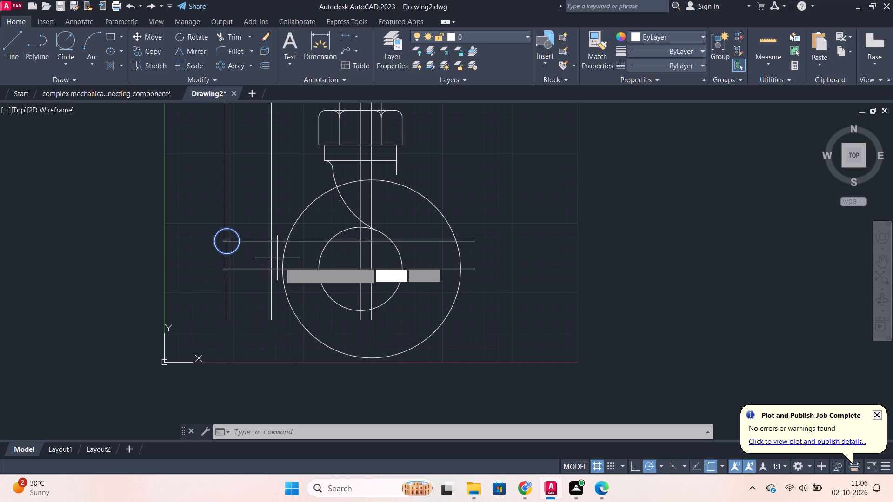
pyautogui.click(227, 241)
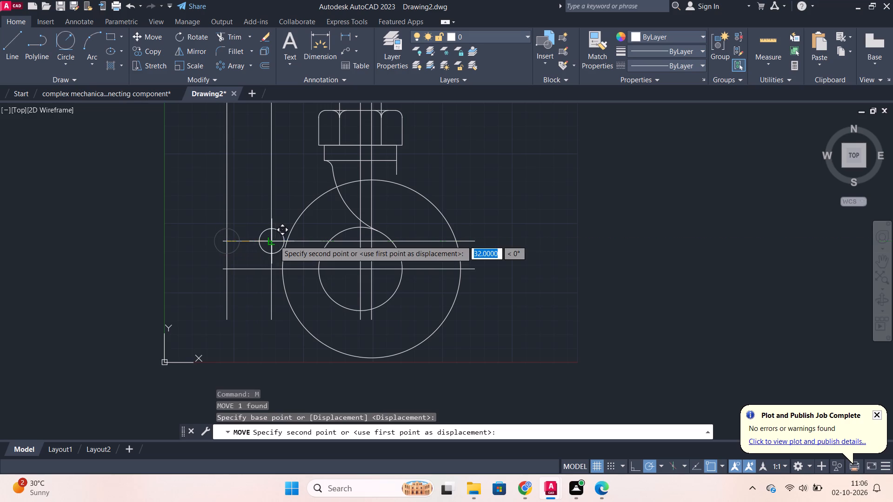
pyautogui.click(274, 240)
pyautogui.press('Escape')
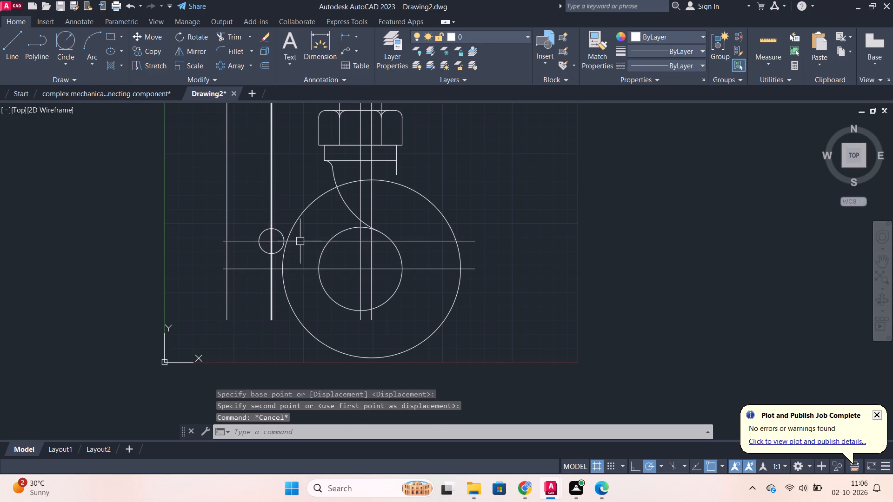
# Draw a radius 50 circle tangent to the top of the radius 9 circle and the lower left of the inner body circle.
pyautogui.scroll(1, 302, 243)
pyautogui.click(60, 43)
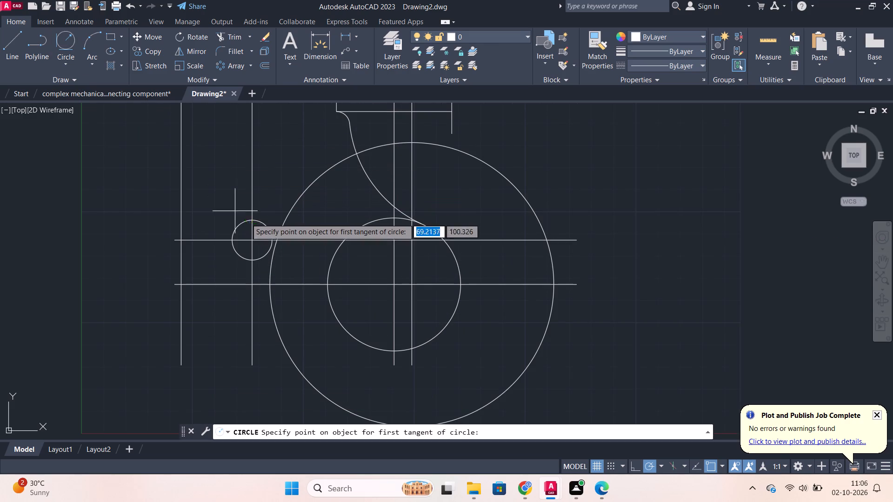
pyautogui.click(257, 220)
pyautogui.click(347, 330)
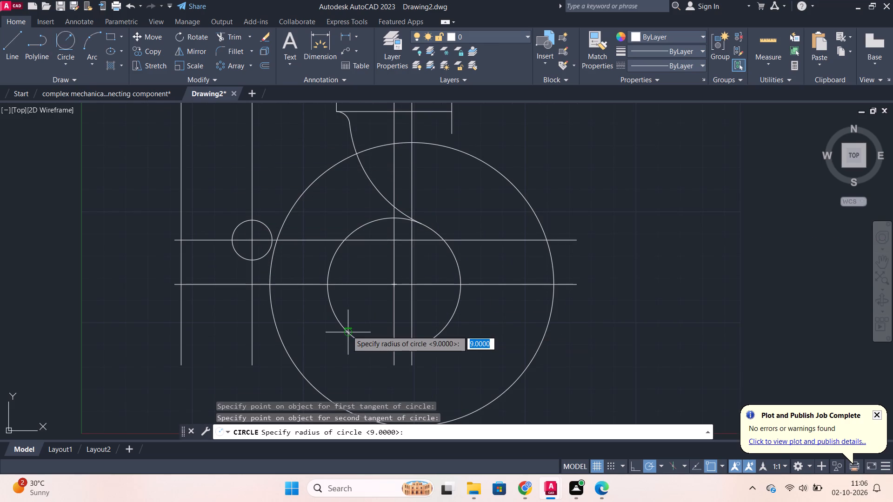
pyautogui.write('50')
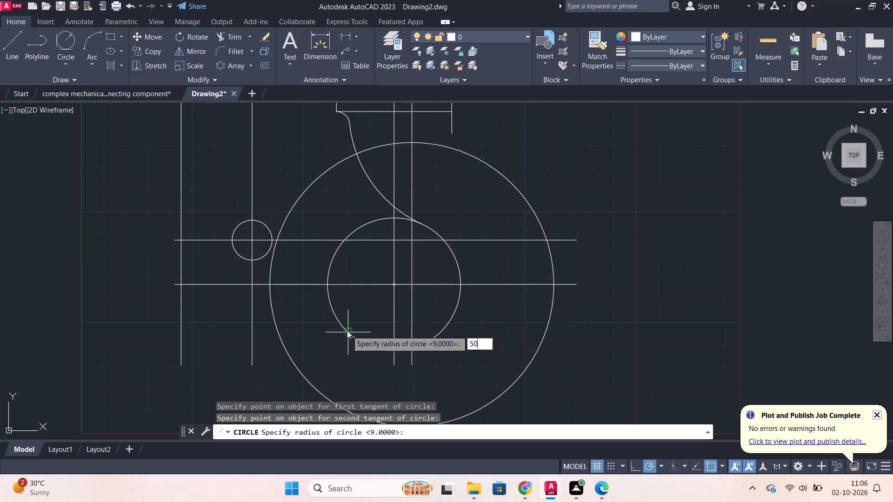
pyautogui.press('Return')
pyautogui.press('`')
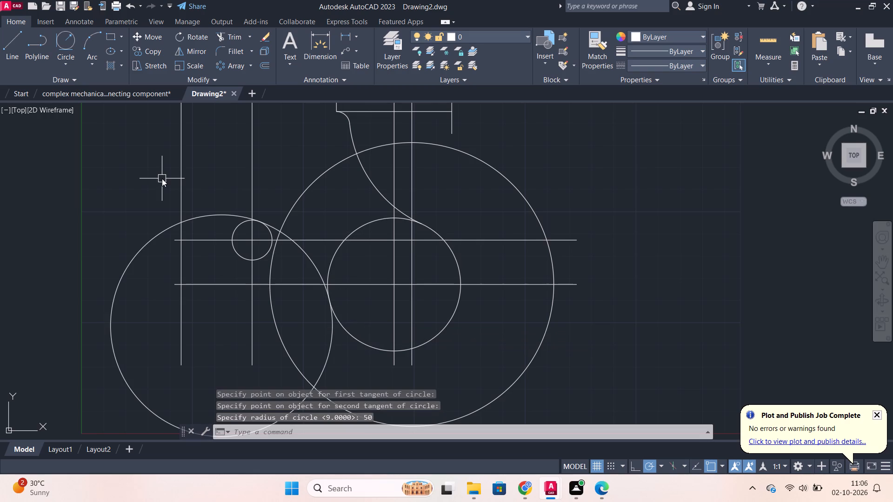
pyautogui.press('Escape')
# Trim the radius 50 circle above the radius 9 circle and below its tangency with the inner body circle, leaving the connecting arc.
pyautogui.write('tr')
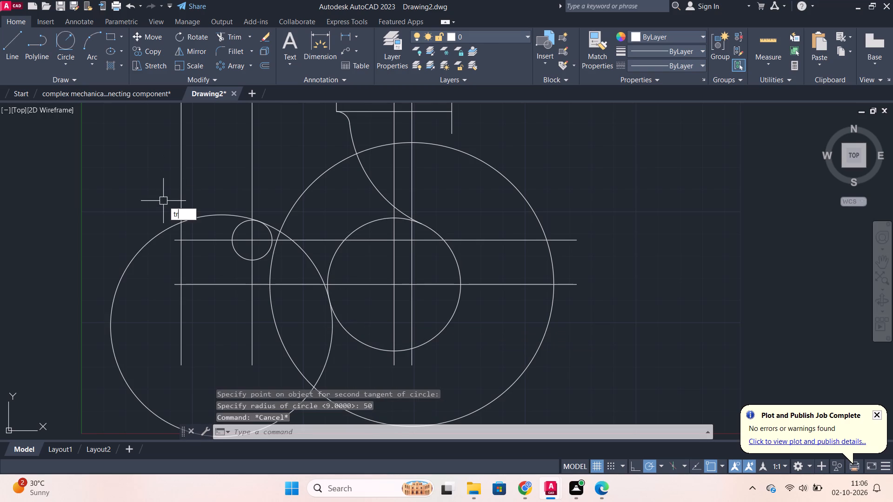
pyautogui.press('Return')
pyautogui.click(200, 212)
pyautogui.scroll(2, 299, 214)
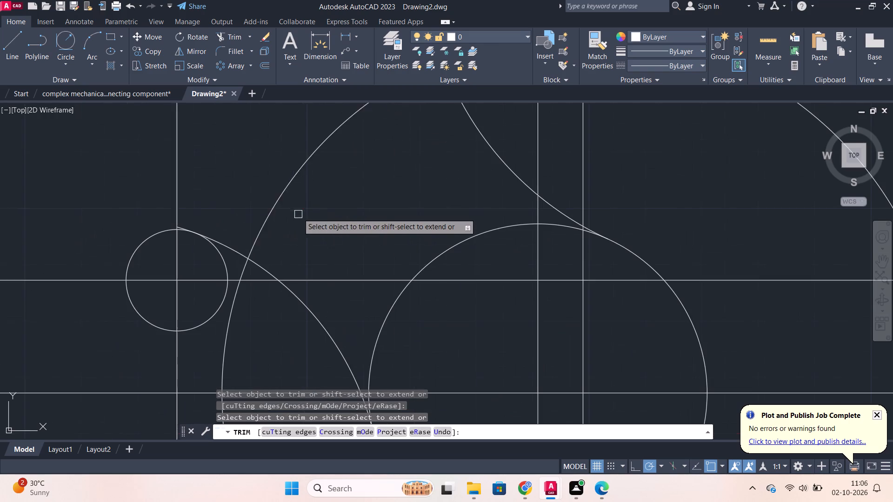
pyautogui.scroll(3, 178, 228)
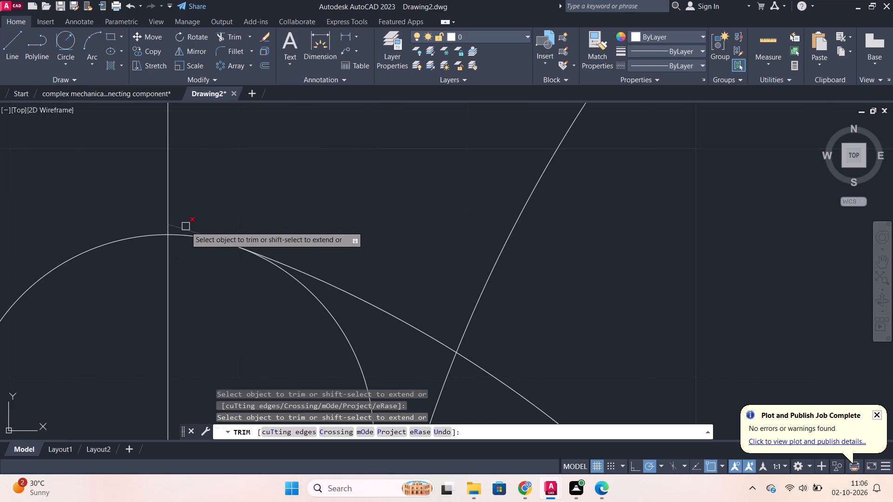
pyautogui.click(186, 226)
pyautogui.scroll(-3, 288, 229)
pyautogui.scroll(-2, 335, 297)
pyautogui.moveTo(365, 362); pyautogui.dragTo(364, 362, button='middle')
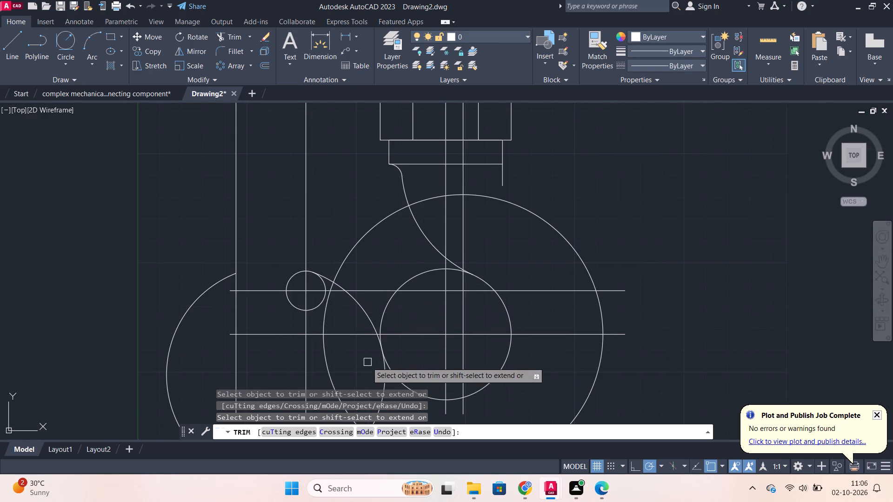
pyautogui.moveTo(364, 362); pyautogui.dragTo(331, 315, button='middle')
pyautogui.click(347, 334)
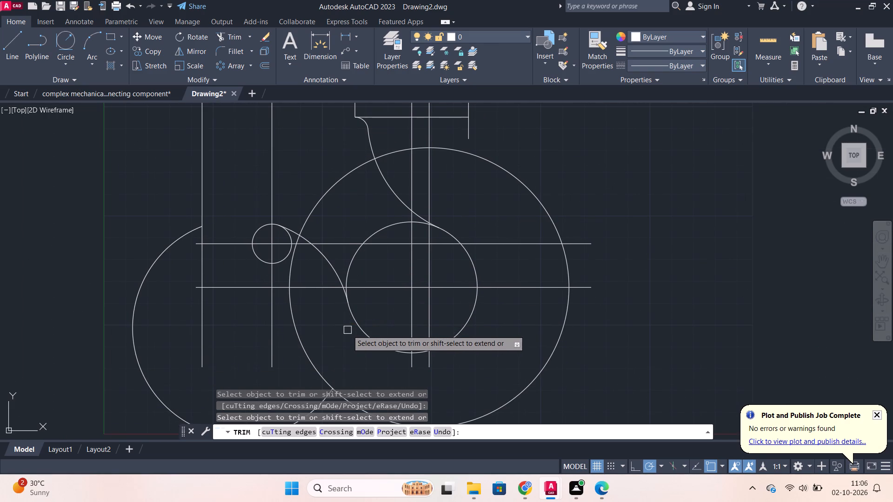
# Trim away the inner body circle's upper-left portion between the radius 50 arc and the shank curve.
pyautogui.click(353, 265)
pyautogui.scroll(3, 350, 288)
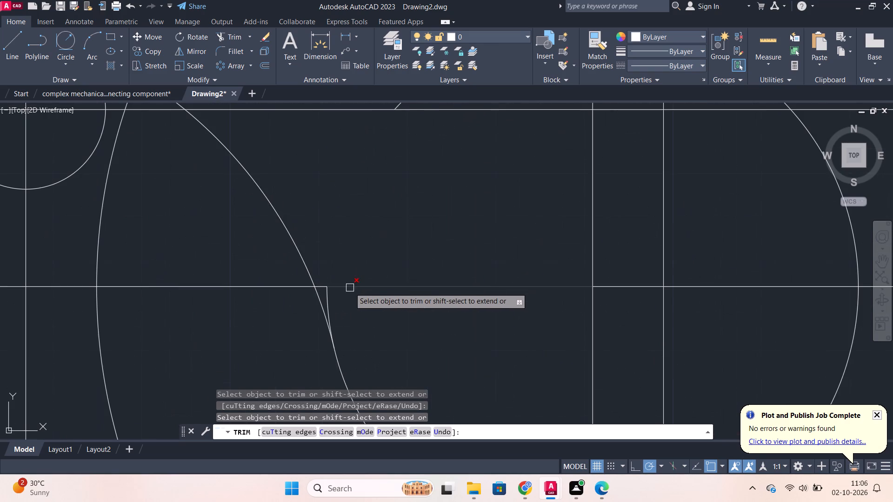
pyautogui.click(328, 305)
pyautogui.scroll(-3, 370, 282)
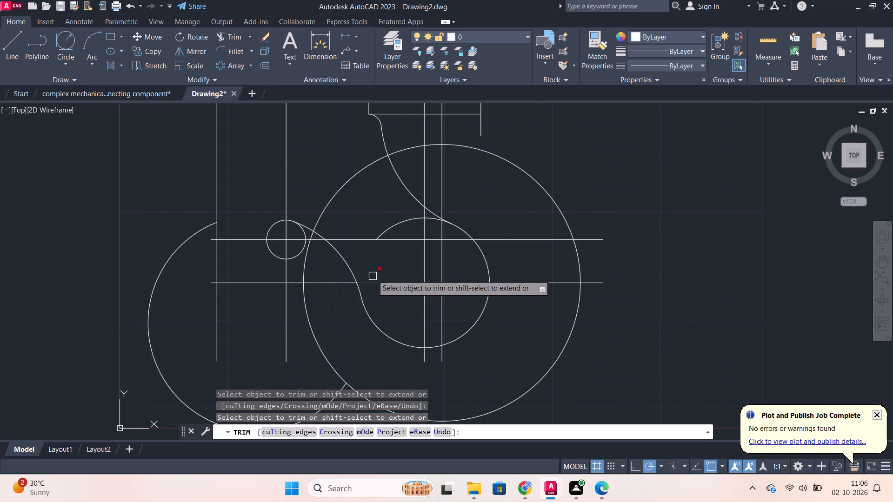
pyautogui.click(388, 225)
pyautogui.scroll(3, 400, 225)
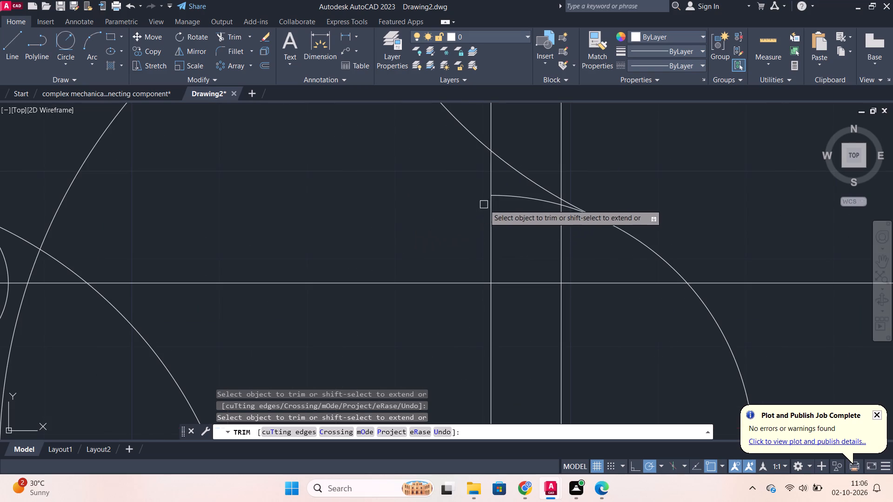
pyautogui.click(530, 202)
pyautogui.scroll(3, 568, 216)
pyautogui.click(553, 182)
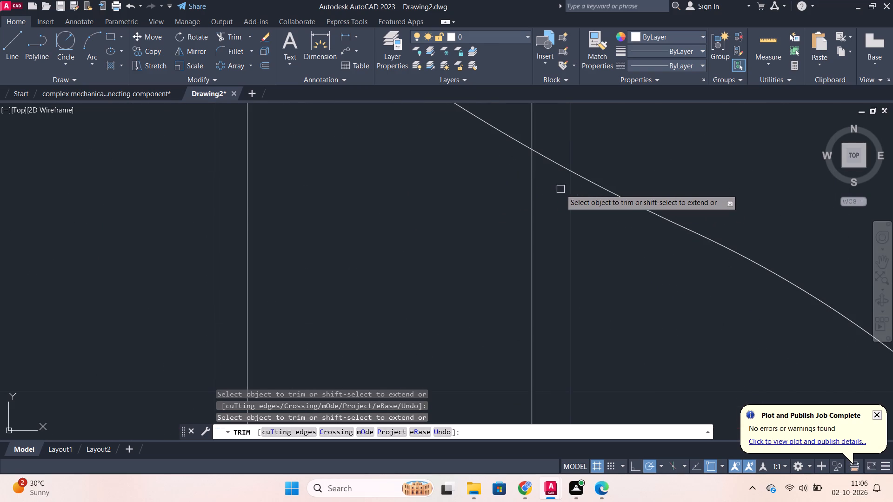
pyautogui.scroll(-7, 560, 189)
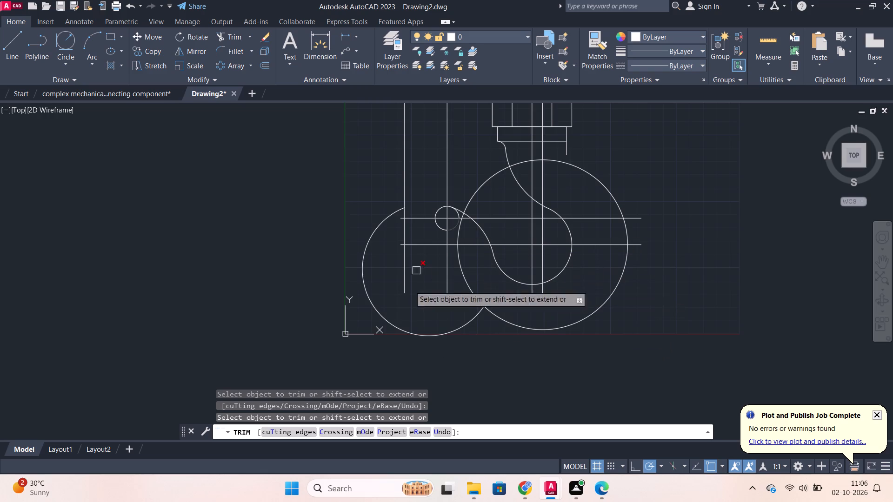
pyautogui.press('Escape')
# Erase the leftover outer arc of the radius 50 circle.
pyautogui.click(414, 333)
pyautogui.press('e')
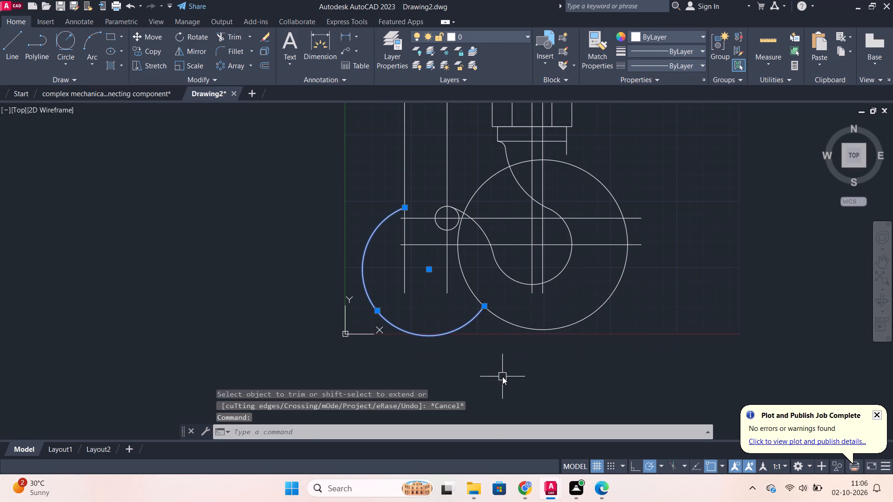
pyautogui.press('Return')
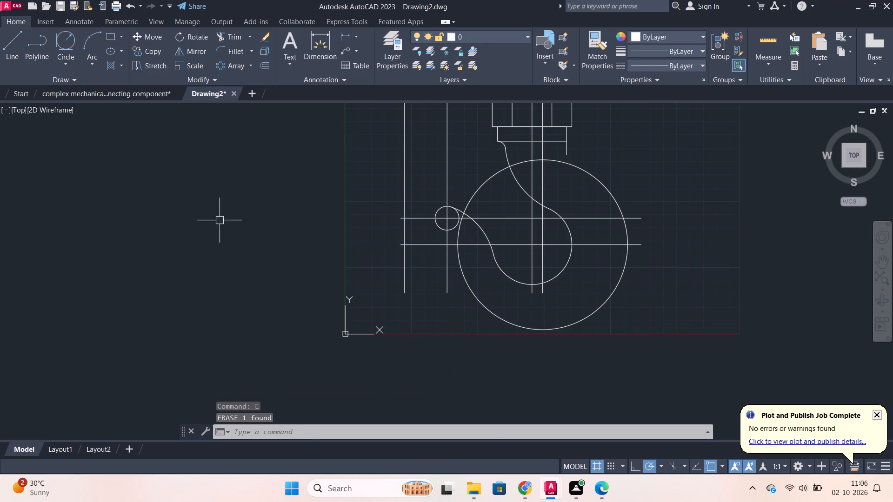
# Draw a radius 40 circle tangent to the lower left of the radius 9 circle and the lower left of the radius 64 circle.
pyautogui.click(73, 46)
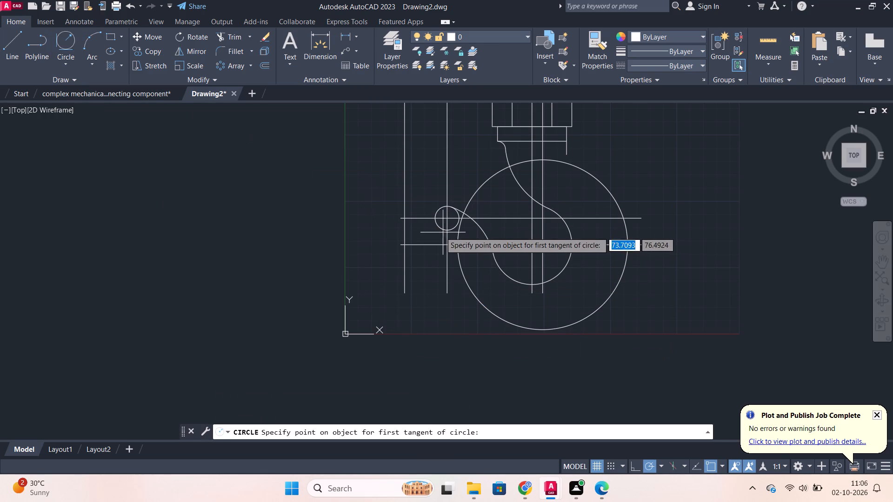
pyautogui.click(434, 225)
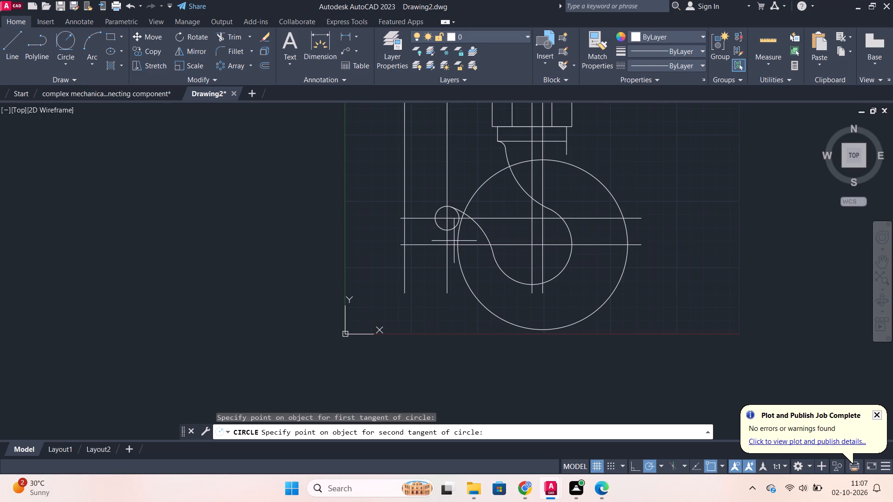
pyautogui.click(475, 294)
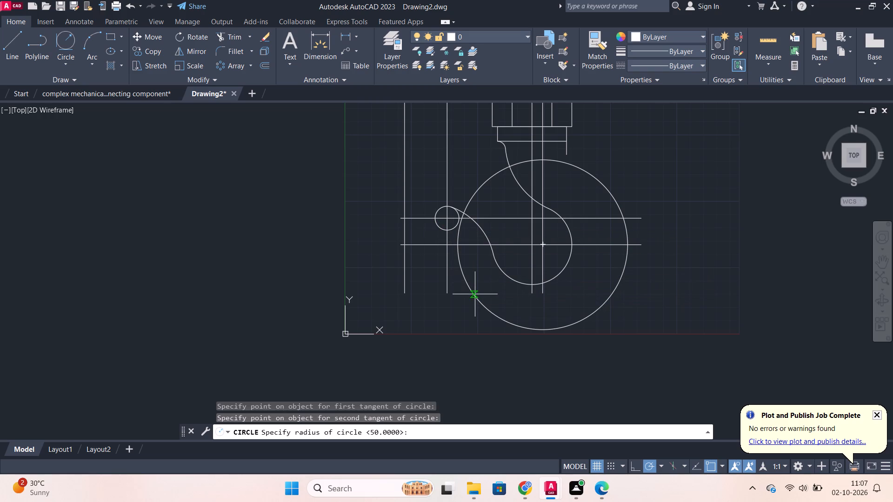
pyautogui.write('40')
pyautogui.press('Return')
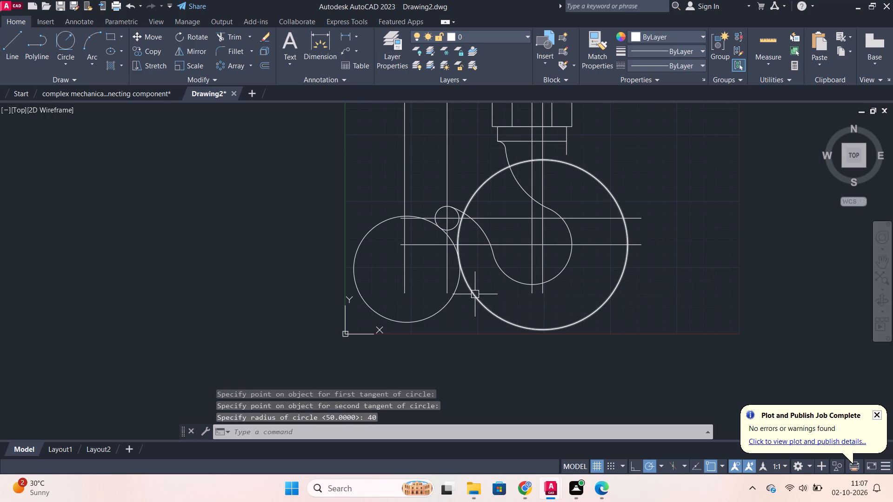
pyautogui.scroll(1, 369, 246)
pyautogui.press('Escape')
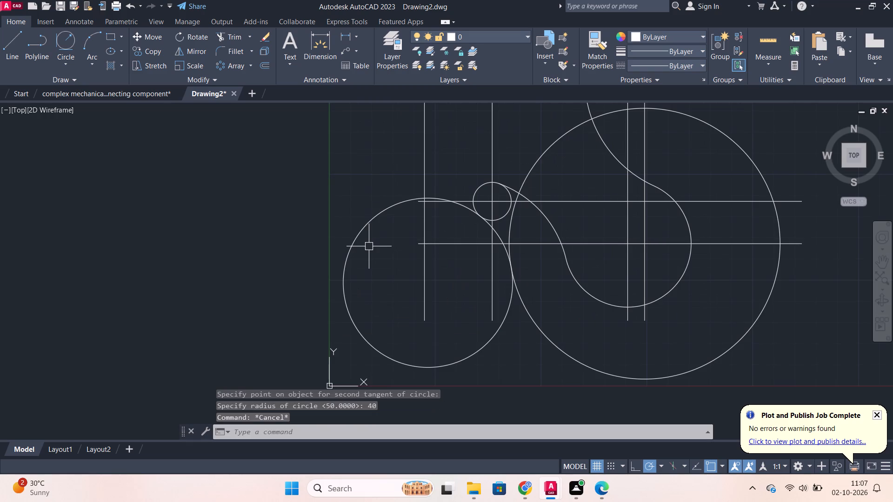
# Trim the radius 64 circle above its tangency with the radius 40 circle, and trim the radius 40 circle down to the connecting arc.
pyautogui.write('tr')
pyautogui.press('Return')
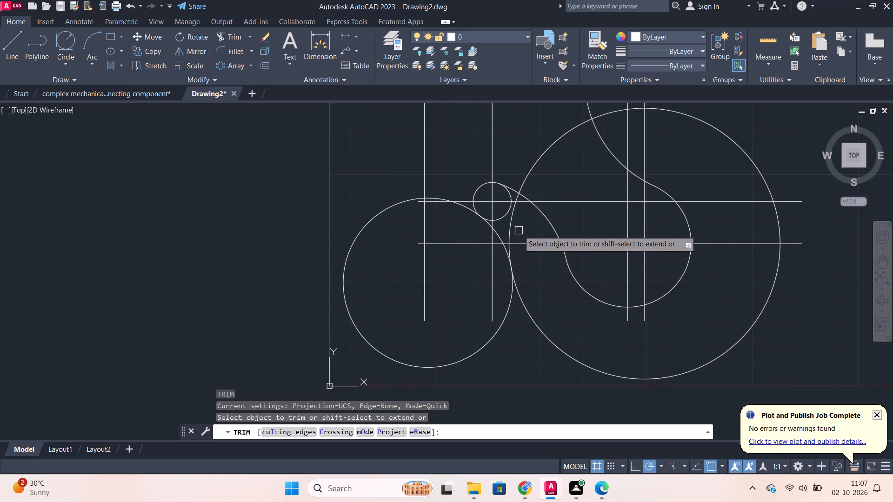
pyautogui.click(511, 229)
pyautogui.scroll(3, 515, 239)
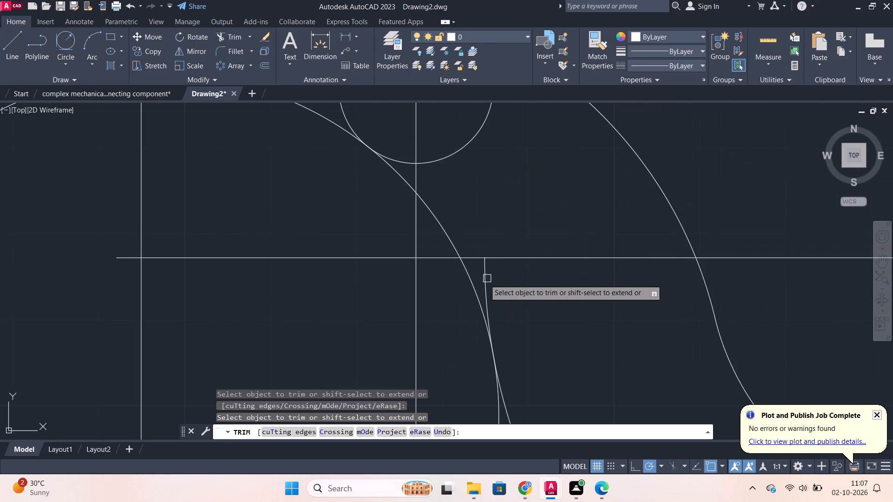
pyautogui.click(481, 281)
pyautogui.scroll(-2, 478, 279)
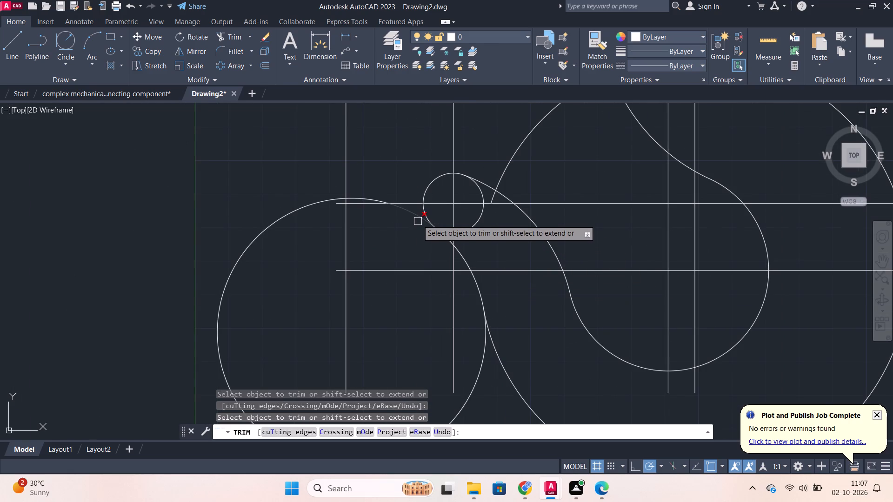
pyautogui.click(417, 218)
pyautogui.click(483, 343)
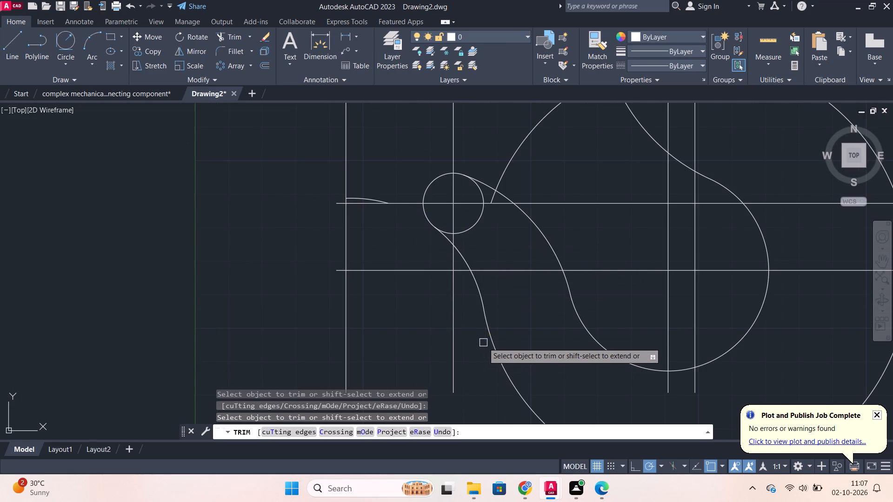
pyautogui.click(355, 197)
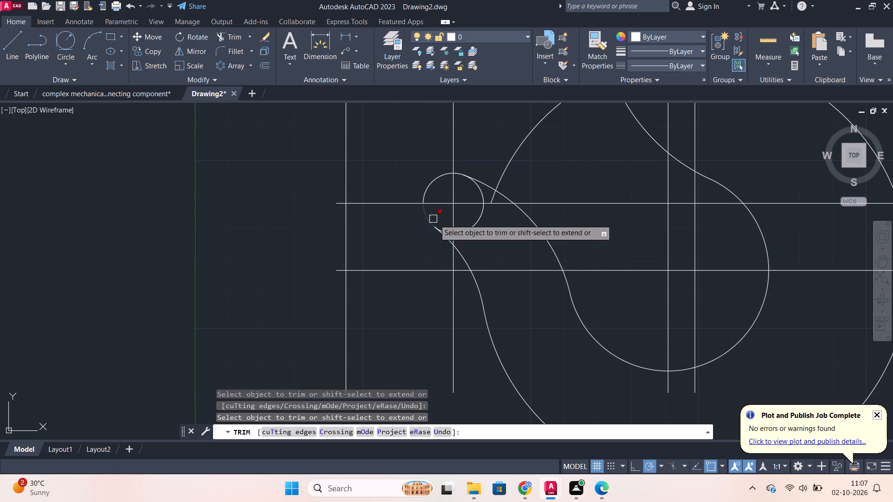
# Trim the inner side of the radius 9 circle between the two connecting arcs, leaving the rounded hook tip.
pyautogui.click(470, 225)
pyautogui.scroll(3, 440, 223)
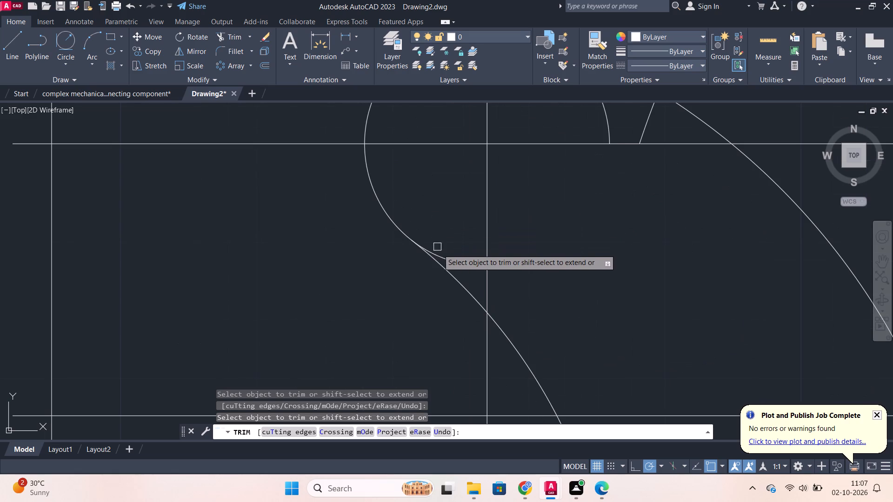
pyautogui.click(450, 257)
pyautogui.scroll(-2, 547, 206)
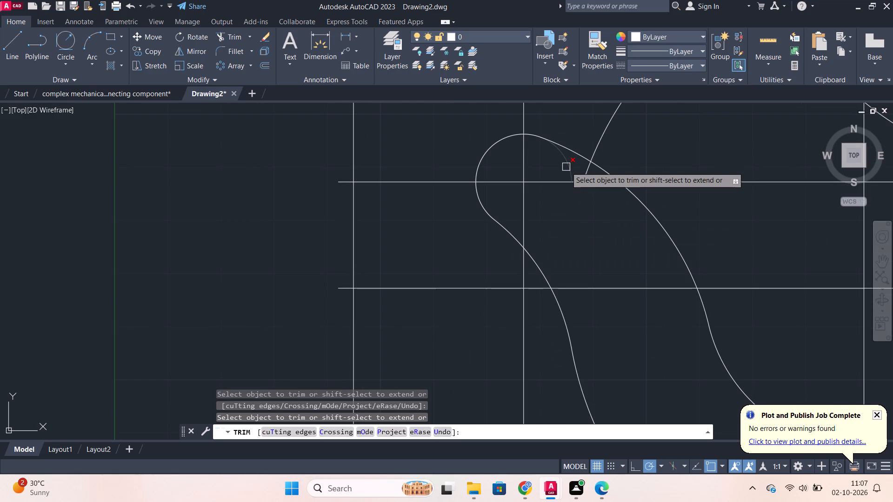
pyautogui.click(566, 167)
# Trim away the radius 64 circle's upper-left portion from the hook tip's connecting arc to its vertical centre line.
pyautogui.click(584, 172)
pyautogui.scroll(-2, 571, 200)
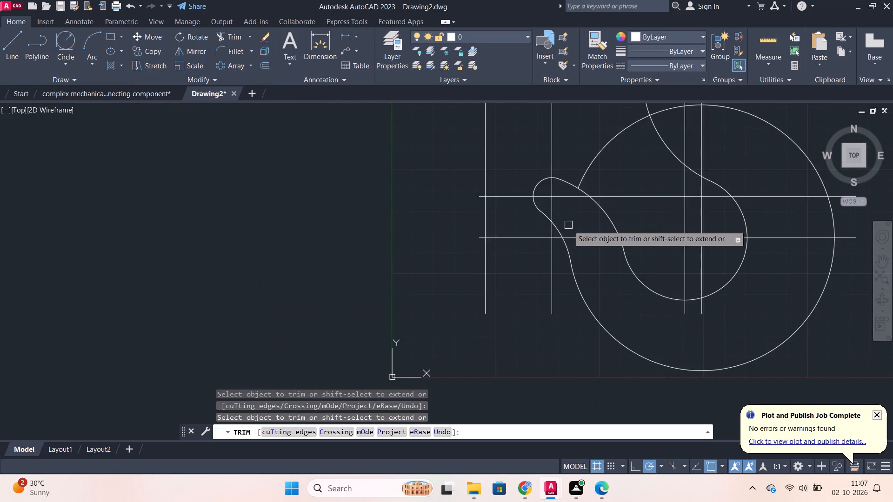
pyautogui.scroll(-2, 567, 230)
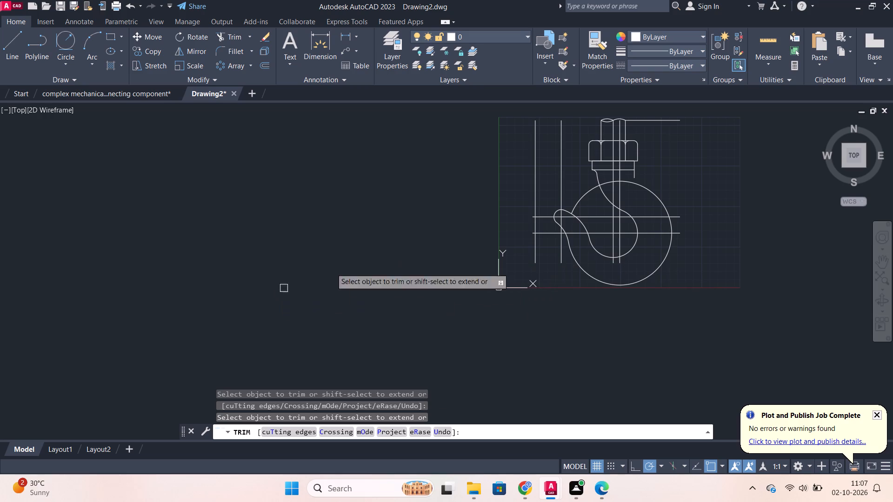
pyautogui.moveTo(352, 244); pyautogui.dragTo(165, 296, button='middle')
pyautogui.scroll(2, 513, 243)
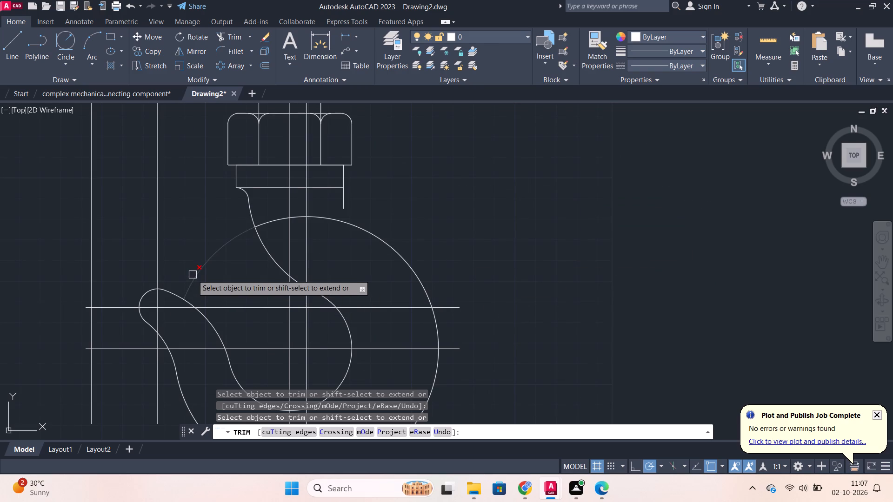
pyautogui.click(197, 275)
pyautogui.click(277, 223)
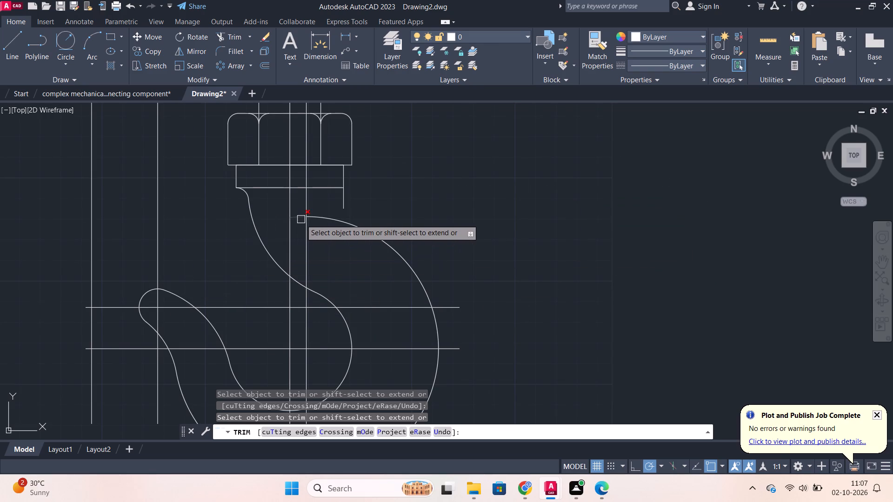
pyautogui.click(298, 219)
pyautogui.press('Escape')
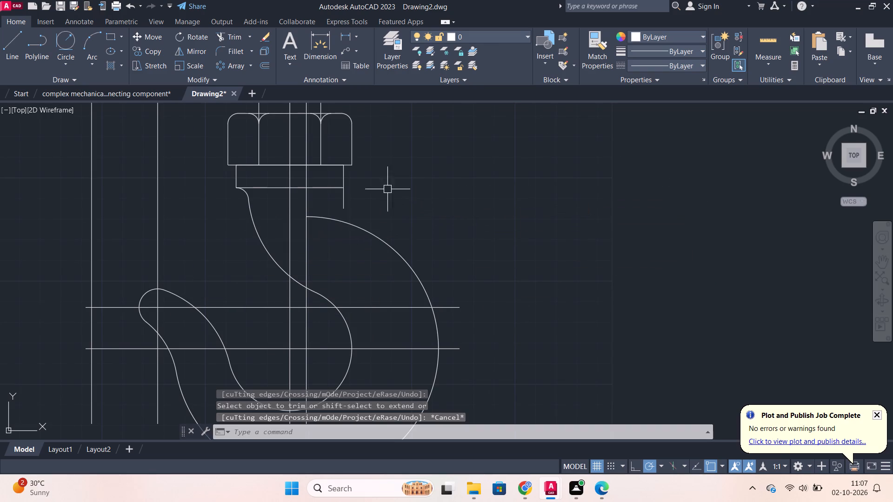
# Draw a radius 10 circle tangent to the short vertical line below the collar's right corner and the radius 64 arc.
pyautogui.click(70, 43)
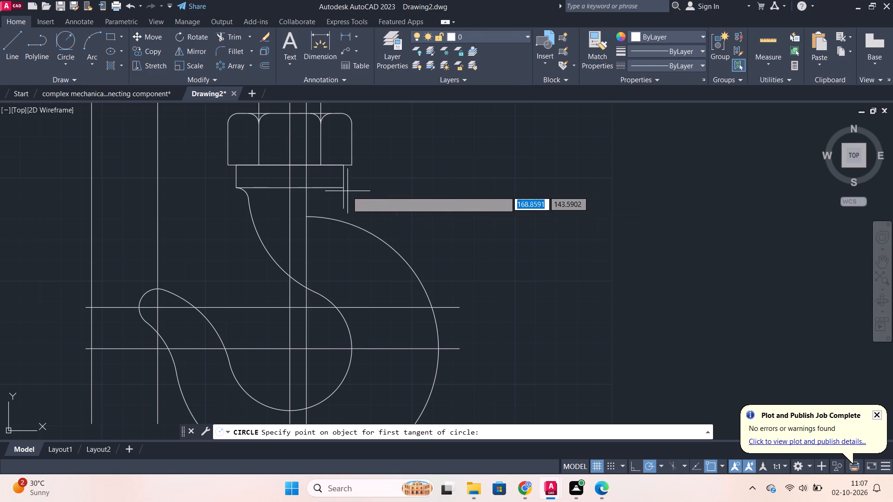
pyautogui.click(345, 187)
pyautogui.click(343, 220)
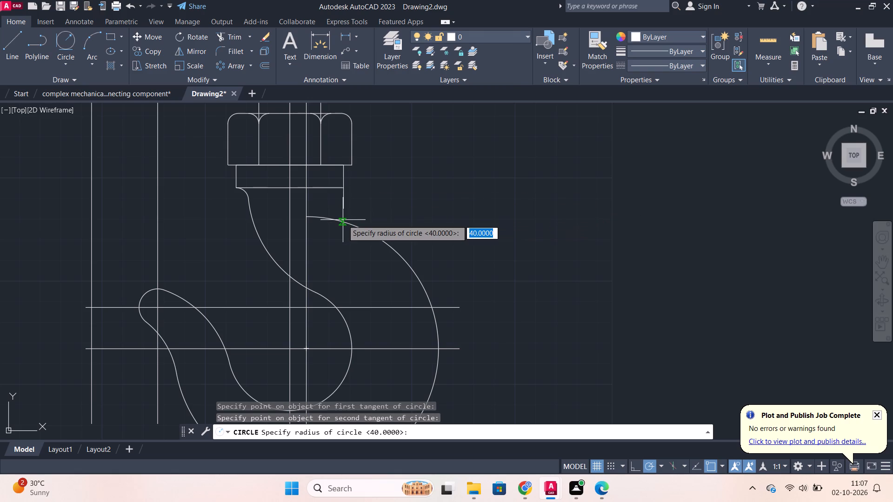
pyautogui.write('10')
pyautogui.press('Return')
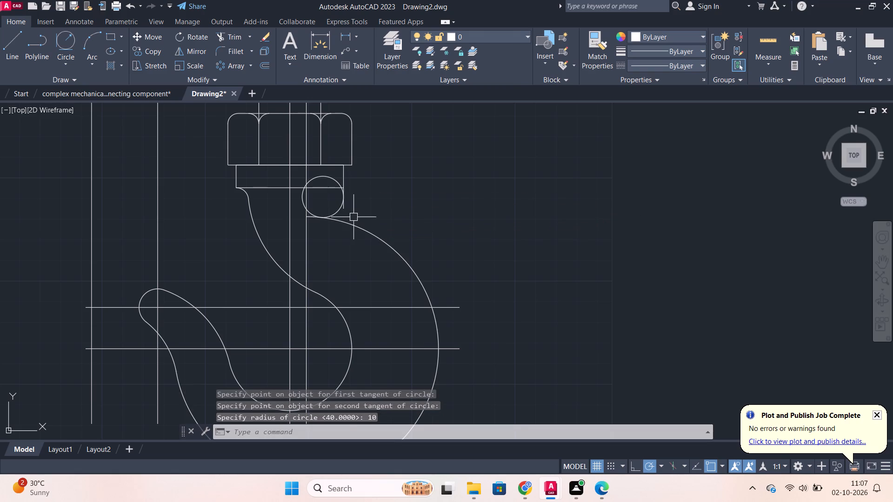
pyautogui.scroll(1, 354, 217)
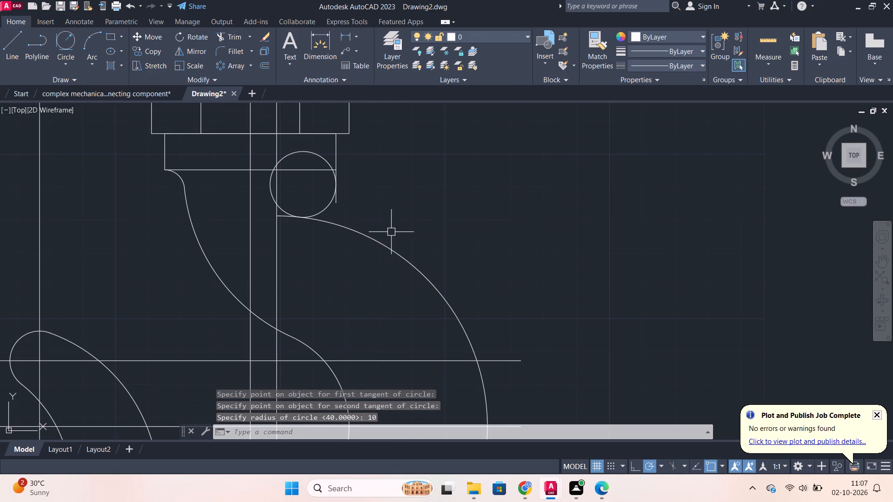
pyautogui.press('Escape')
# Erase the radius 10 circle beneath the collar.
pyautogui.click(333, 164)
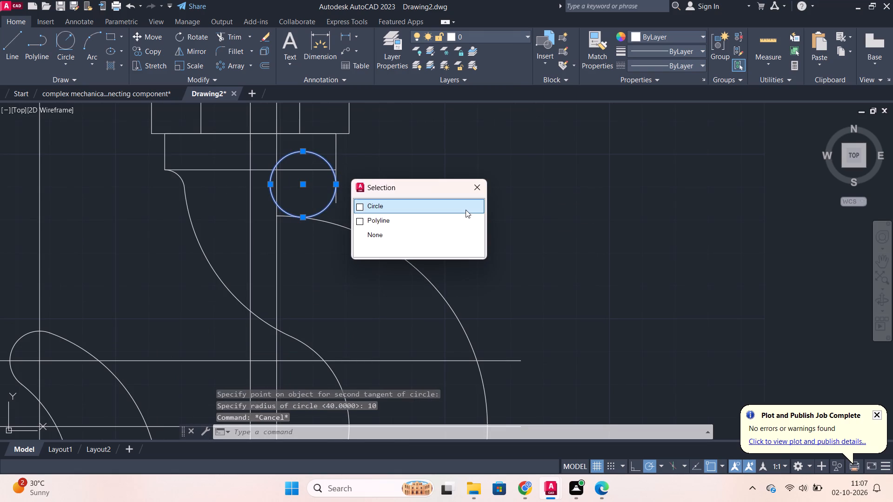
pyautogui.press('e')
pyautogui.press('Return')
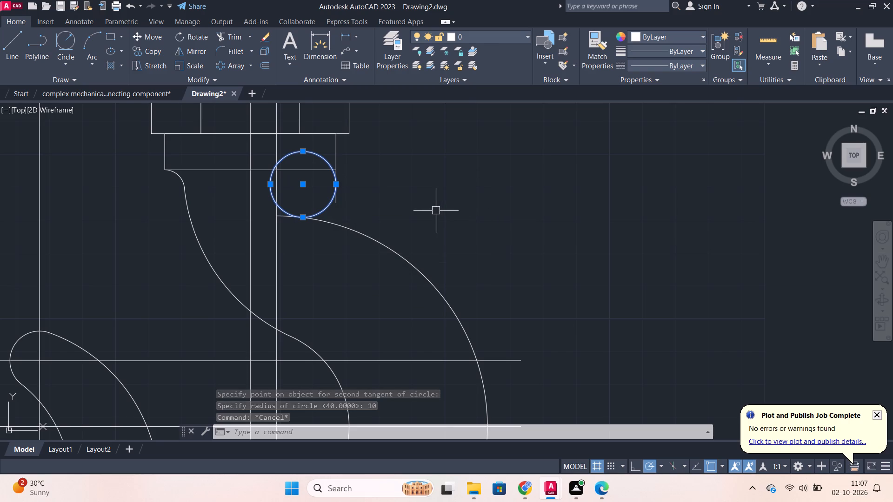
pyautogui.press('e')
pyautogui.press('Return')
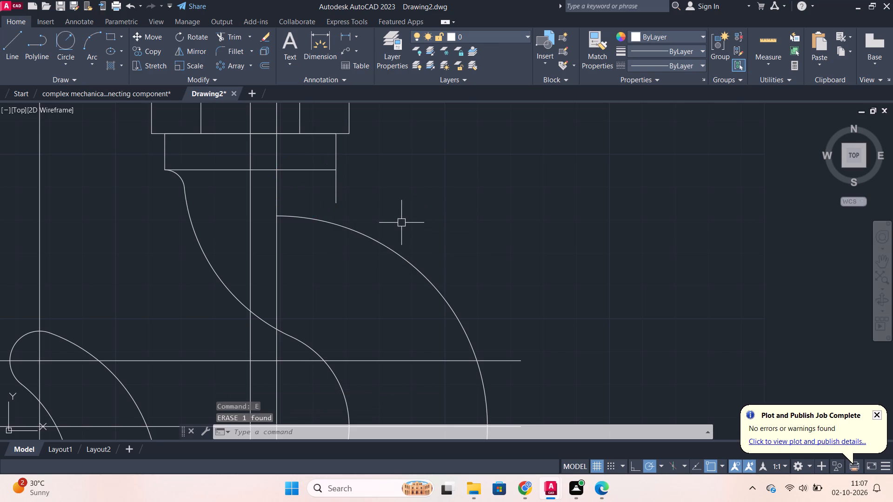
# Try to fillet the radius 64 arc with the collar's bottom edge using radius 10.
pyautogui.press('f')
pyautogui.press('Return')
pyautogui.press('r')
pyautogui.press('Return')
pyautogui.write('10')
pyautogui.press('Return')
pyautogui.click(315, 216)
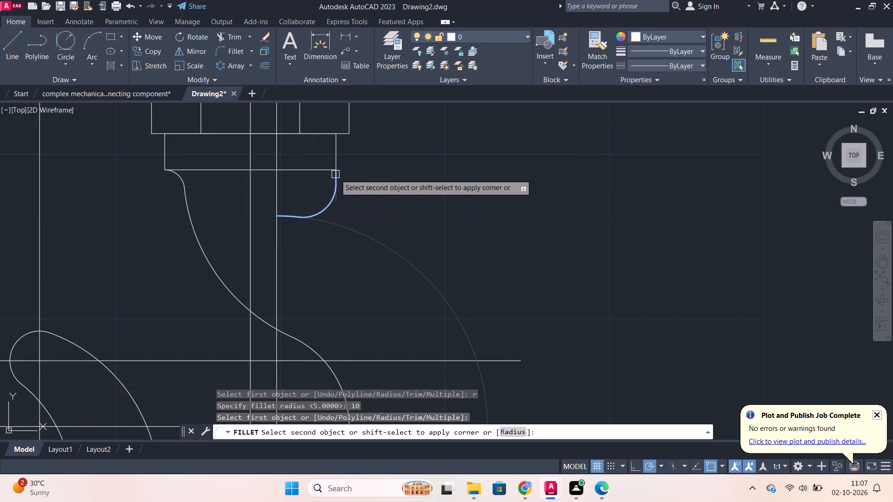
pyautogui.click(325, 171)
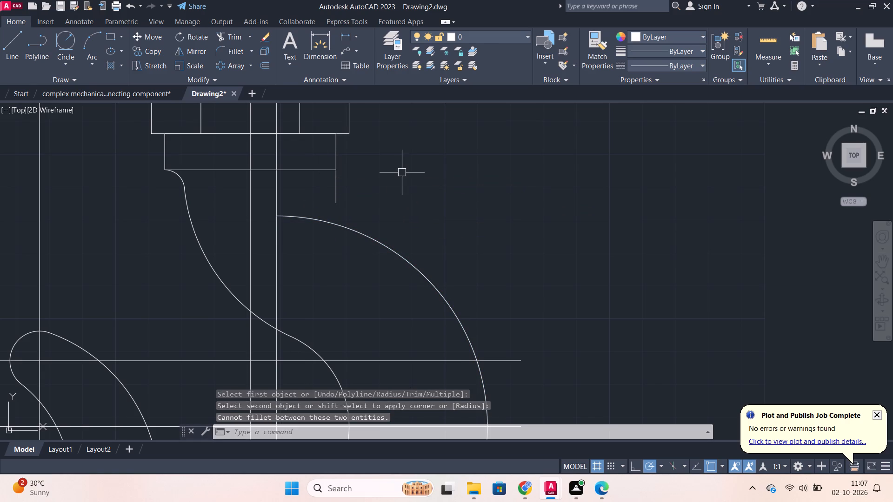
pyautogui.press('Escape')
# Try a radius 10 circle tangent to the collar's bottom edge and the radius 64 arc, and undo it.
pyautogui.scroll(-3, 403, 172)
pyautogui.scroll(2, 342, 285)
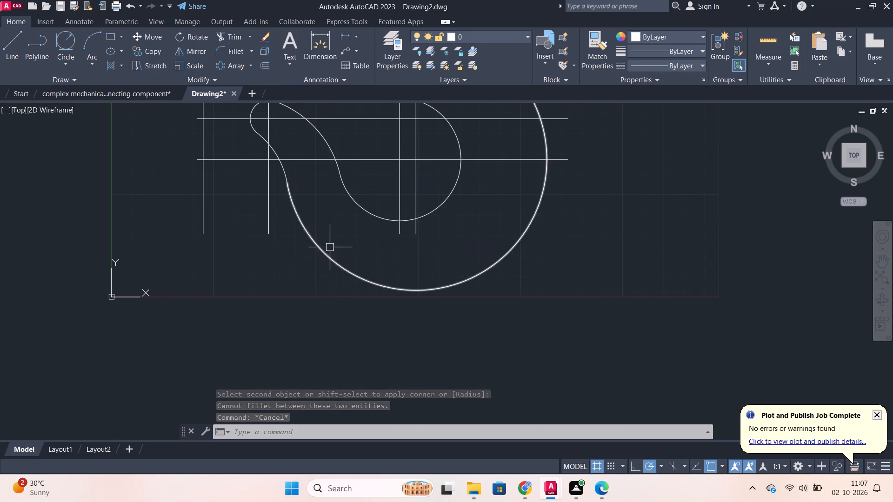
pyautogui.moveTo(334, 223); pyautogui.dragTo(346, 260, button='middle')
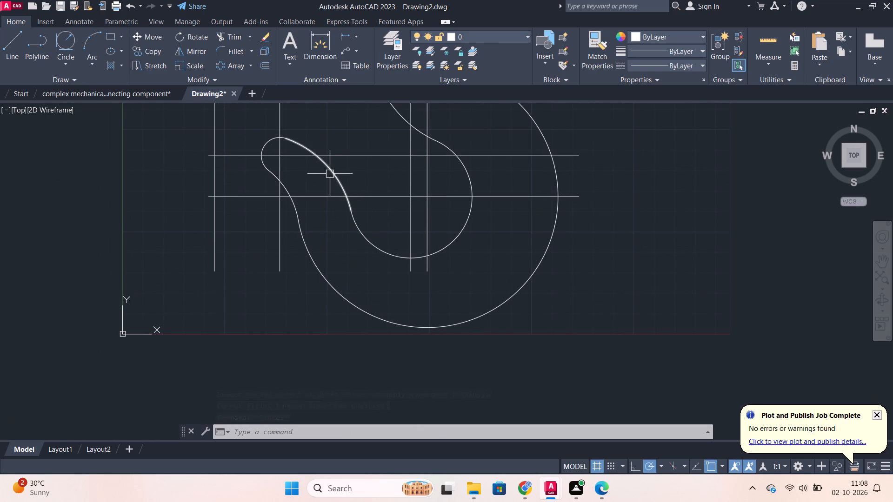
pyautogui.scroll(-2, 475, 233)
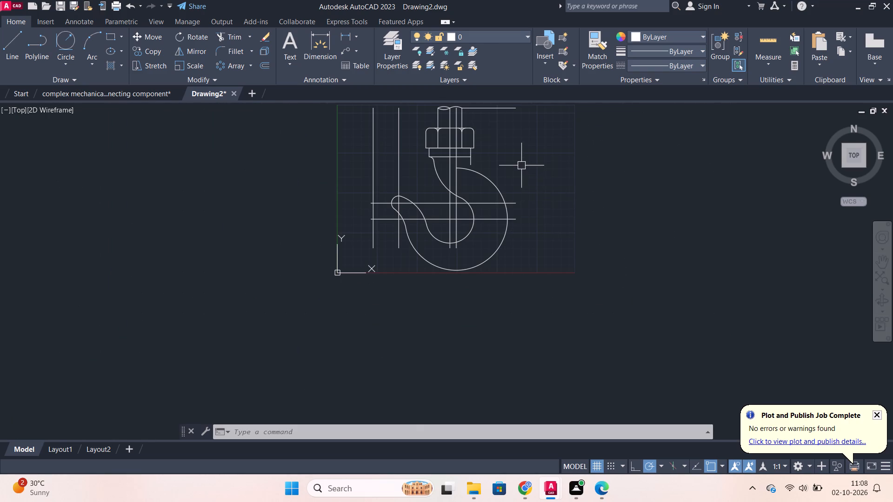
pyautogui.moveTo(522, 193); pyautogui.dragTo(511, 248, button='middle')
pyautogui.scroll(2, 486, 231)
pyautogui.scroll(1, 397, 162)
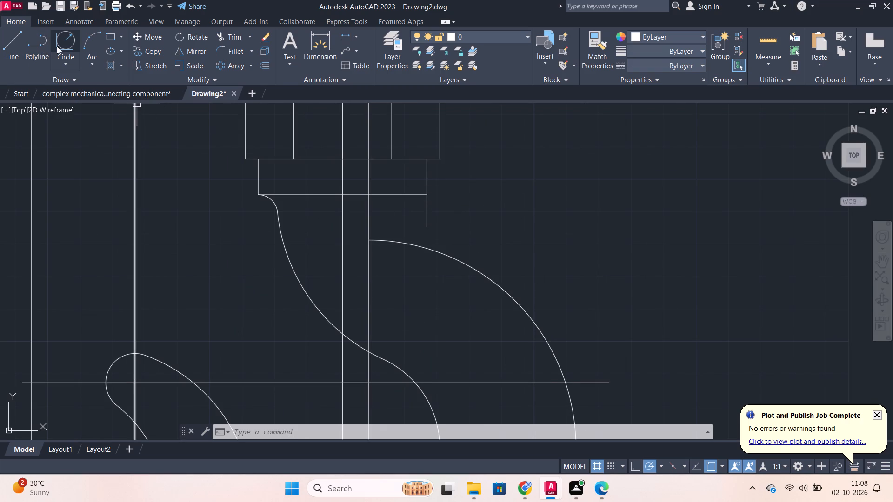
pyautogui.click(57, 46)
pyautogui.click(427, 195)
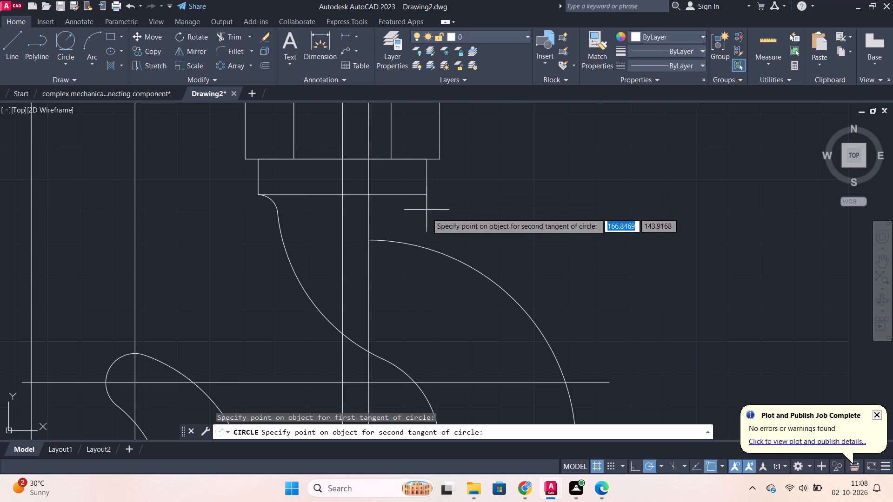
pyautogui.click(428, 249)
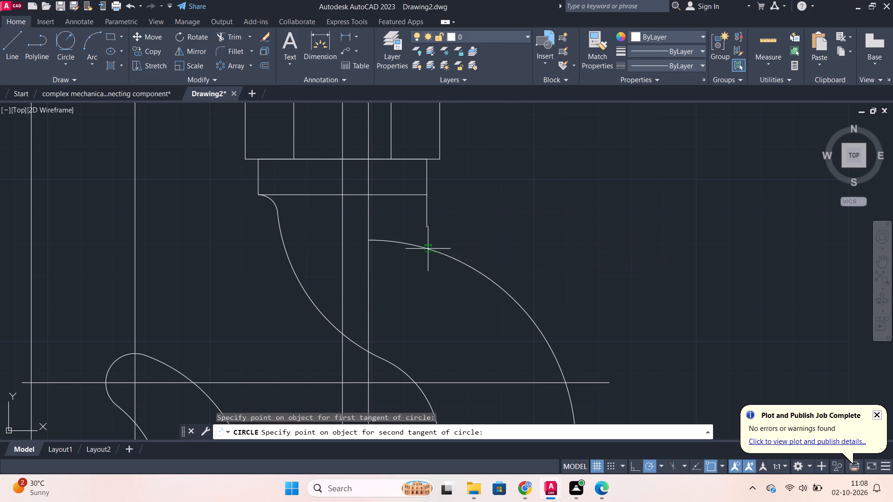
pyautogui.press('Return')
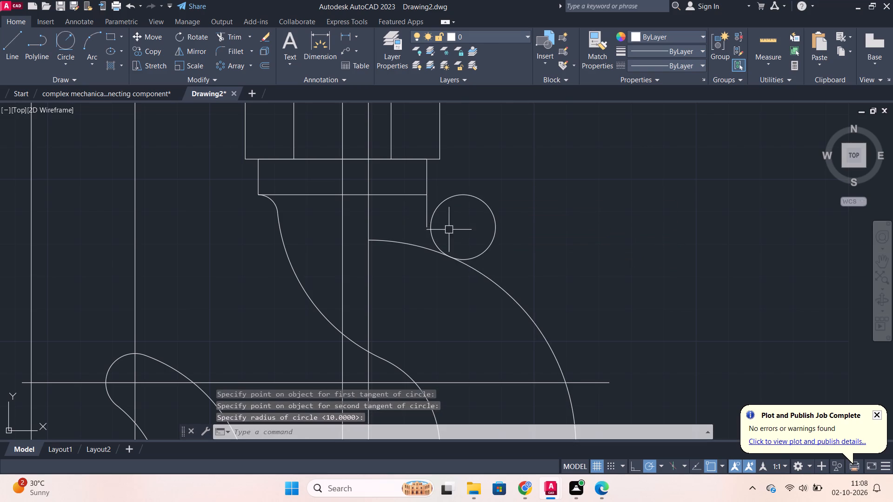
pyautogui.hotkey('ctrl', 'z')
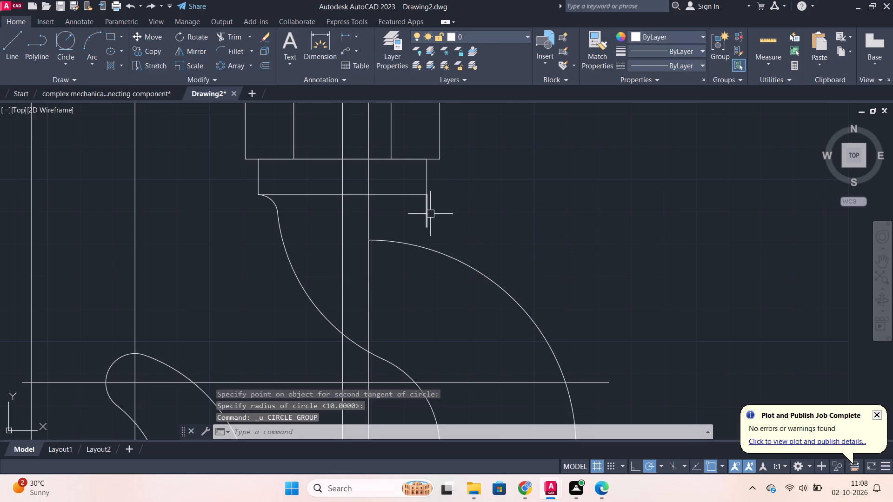
# Erase the short vertical line below the collar's lower-right corner.
pyautogui.click(429, 214)
pyautogui.press('e')
pyautogui.press('Return')
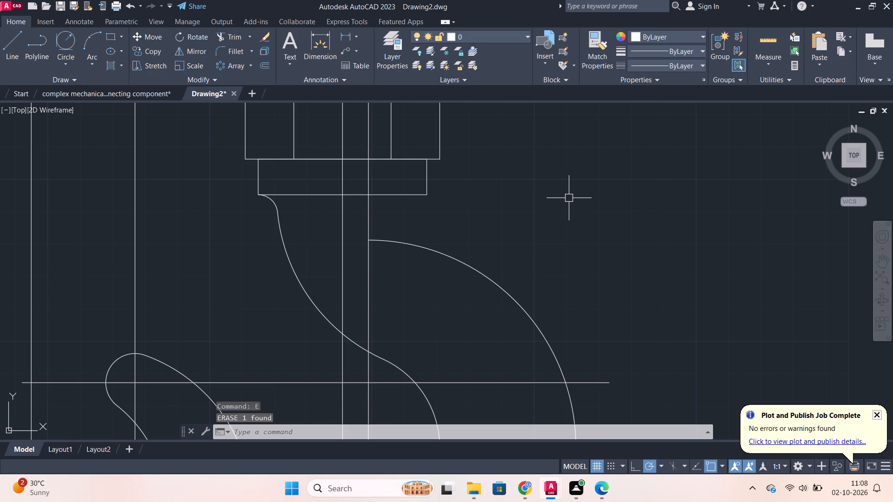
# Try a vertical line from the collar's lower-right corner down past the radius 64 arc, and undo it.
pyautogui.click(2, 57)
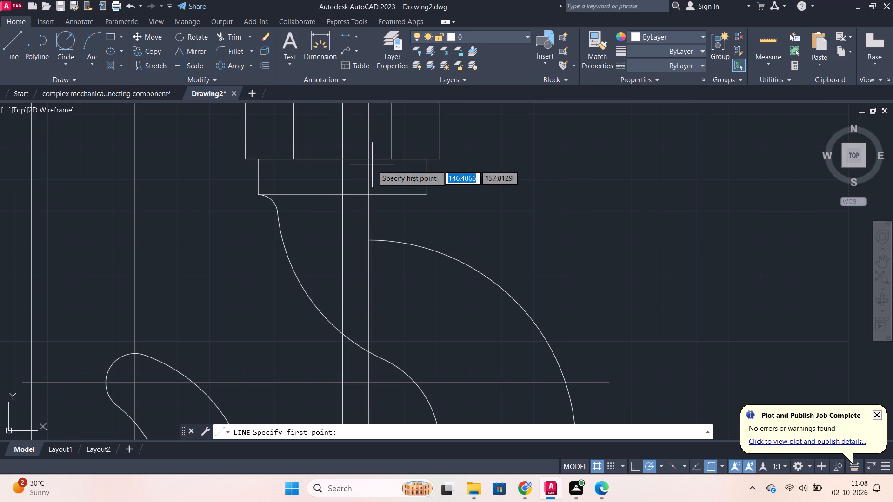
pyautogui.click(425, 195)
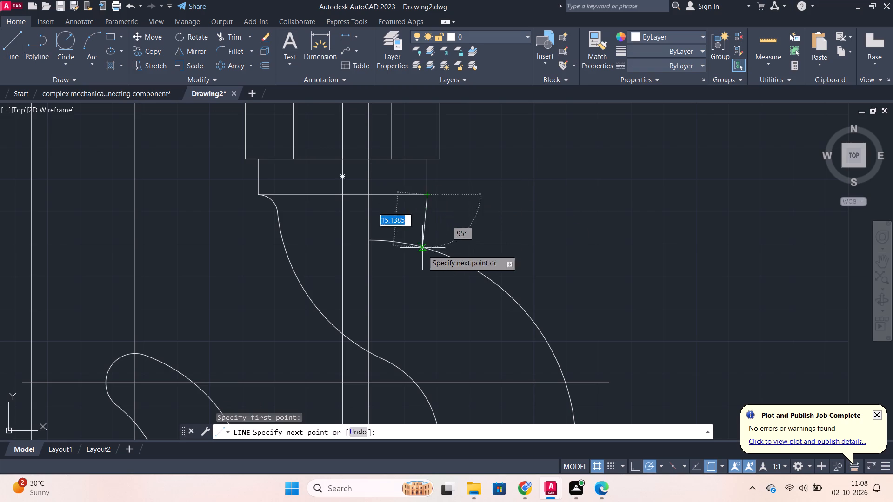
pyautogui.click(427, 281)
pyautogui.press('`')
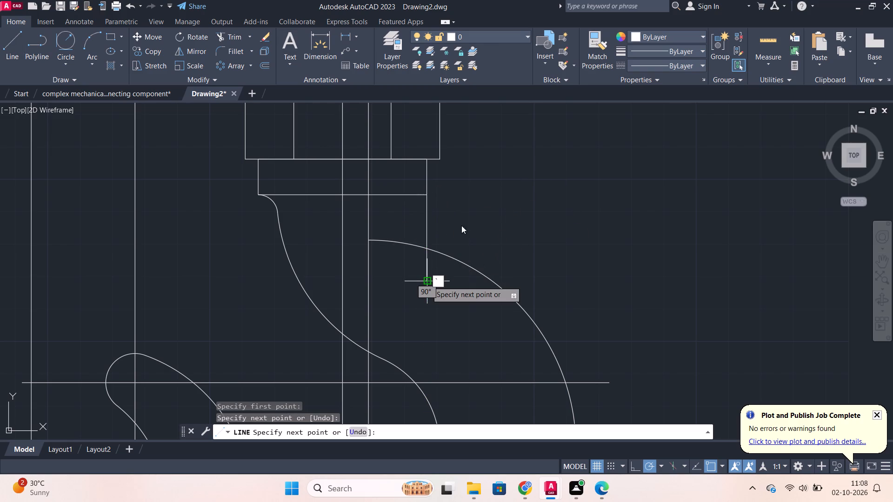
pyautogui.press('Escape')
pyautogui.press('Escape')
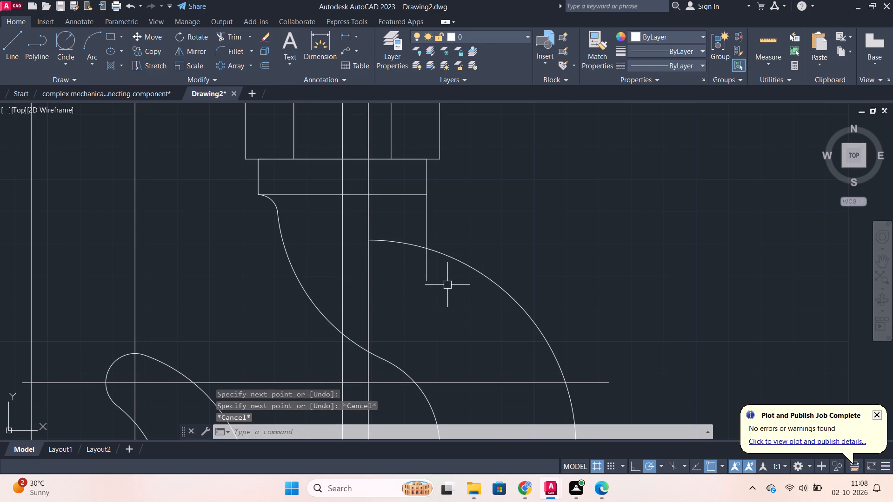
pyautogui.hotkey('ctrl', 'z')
# Draw a short vertical line from the collar's lower-right corner down across the radius 64 arc.
pyautogui.click(16, 45)
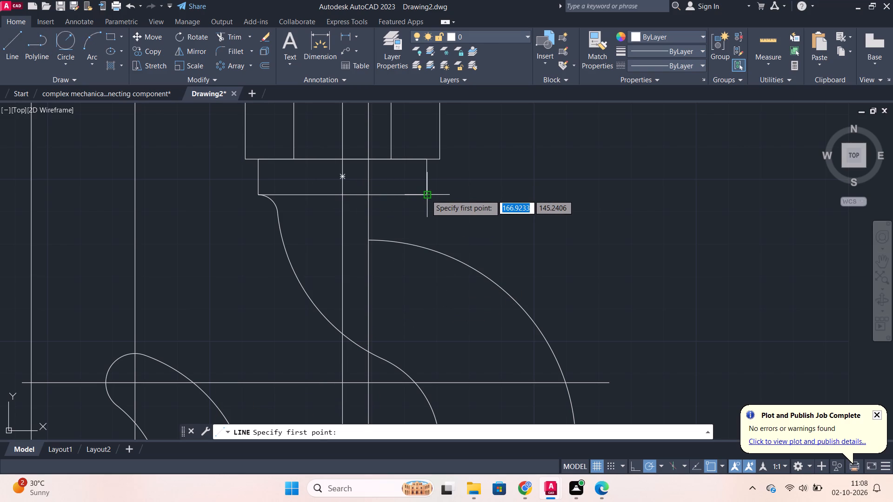
pyautogui.click(426, 195)
pyautogui.click(426, 269)
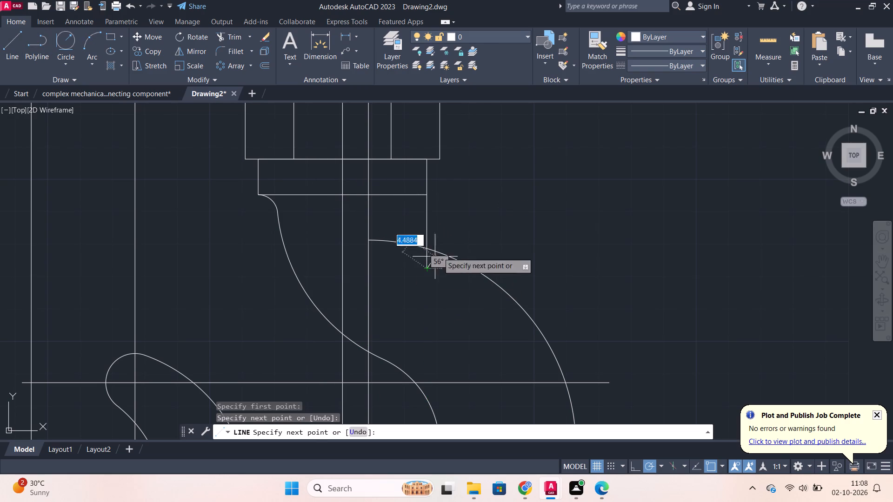
pyautogui.press('Escape')
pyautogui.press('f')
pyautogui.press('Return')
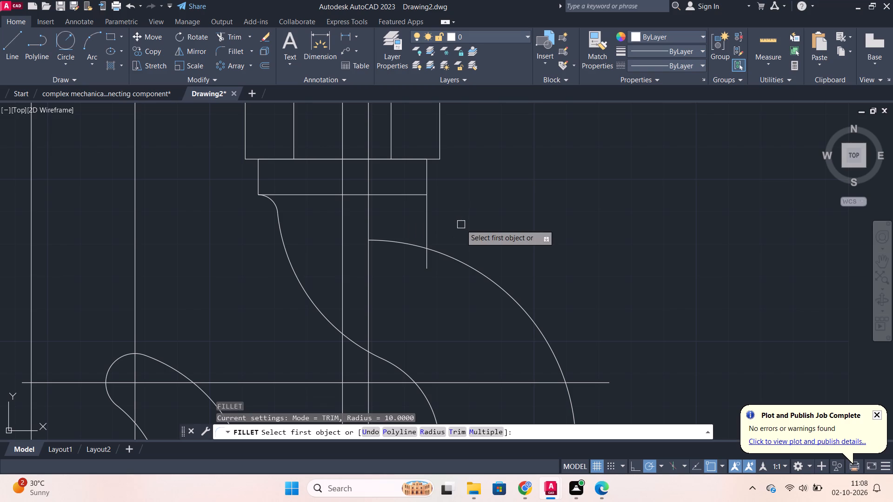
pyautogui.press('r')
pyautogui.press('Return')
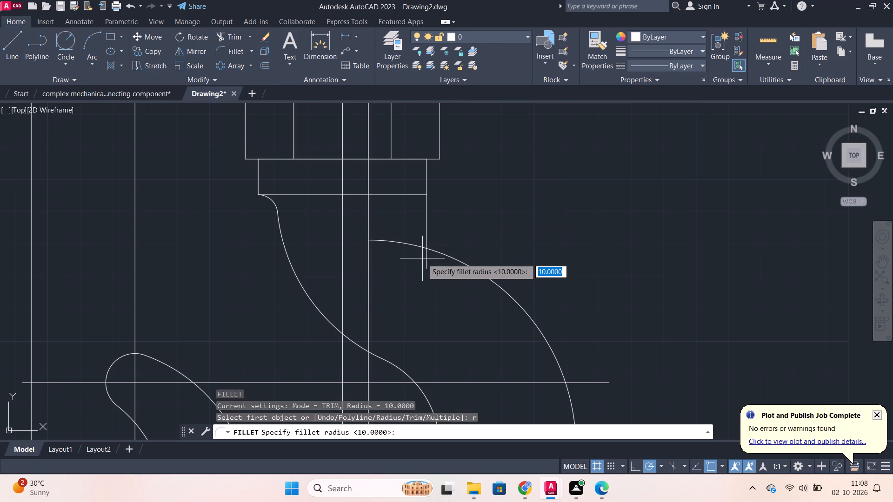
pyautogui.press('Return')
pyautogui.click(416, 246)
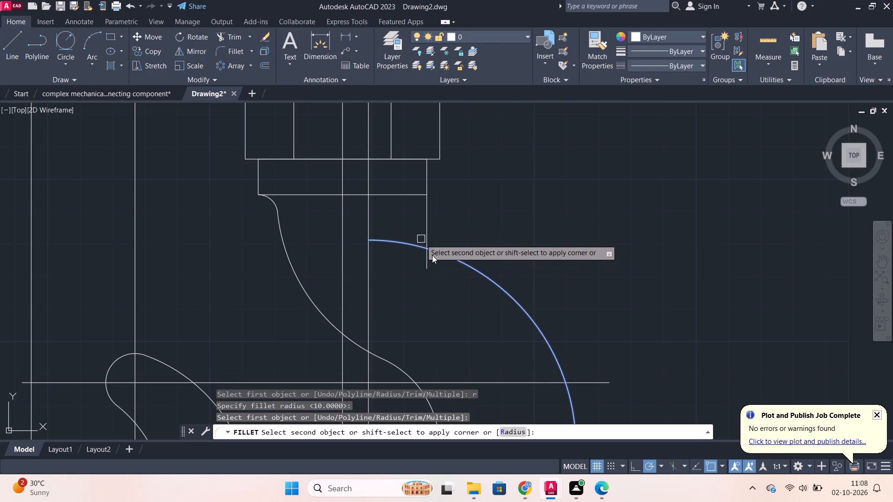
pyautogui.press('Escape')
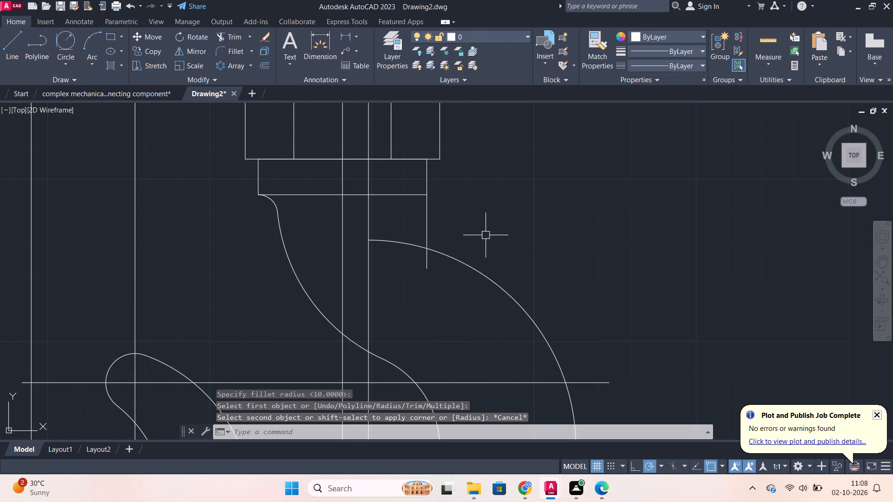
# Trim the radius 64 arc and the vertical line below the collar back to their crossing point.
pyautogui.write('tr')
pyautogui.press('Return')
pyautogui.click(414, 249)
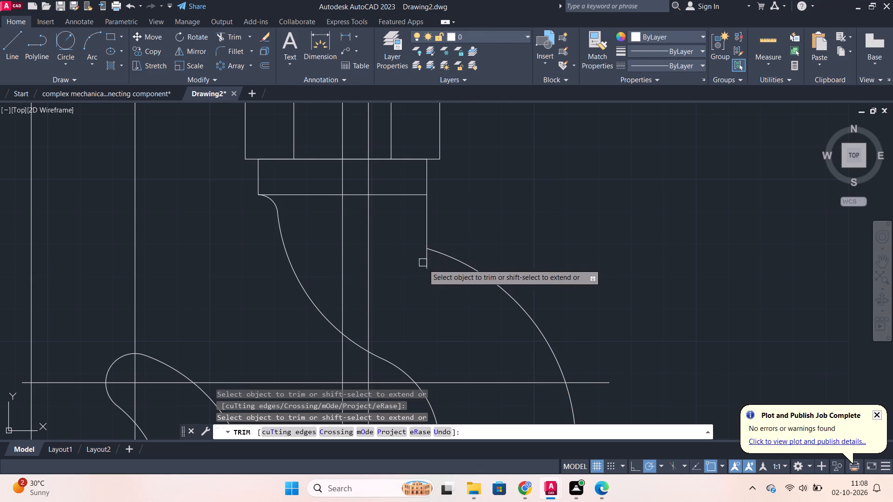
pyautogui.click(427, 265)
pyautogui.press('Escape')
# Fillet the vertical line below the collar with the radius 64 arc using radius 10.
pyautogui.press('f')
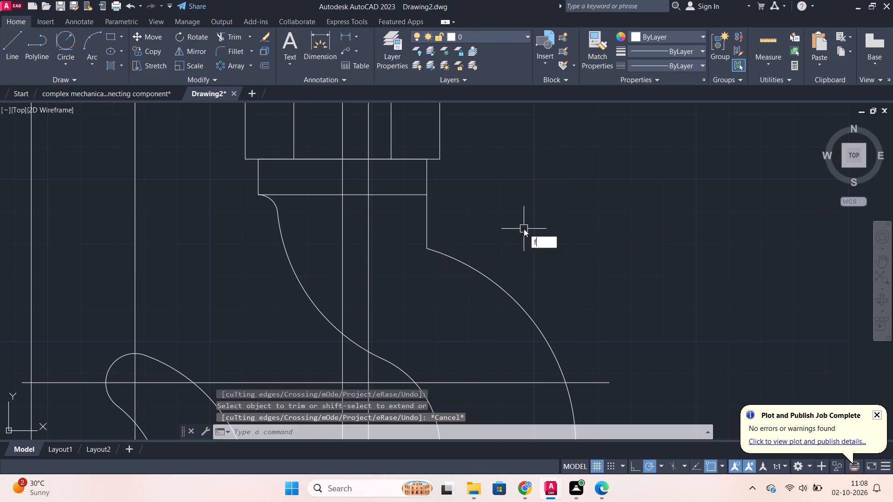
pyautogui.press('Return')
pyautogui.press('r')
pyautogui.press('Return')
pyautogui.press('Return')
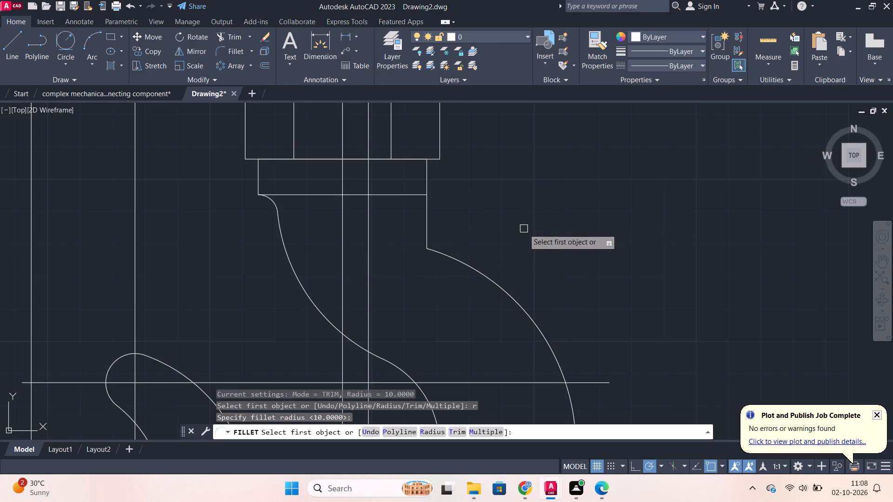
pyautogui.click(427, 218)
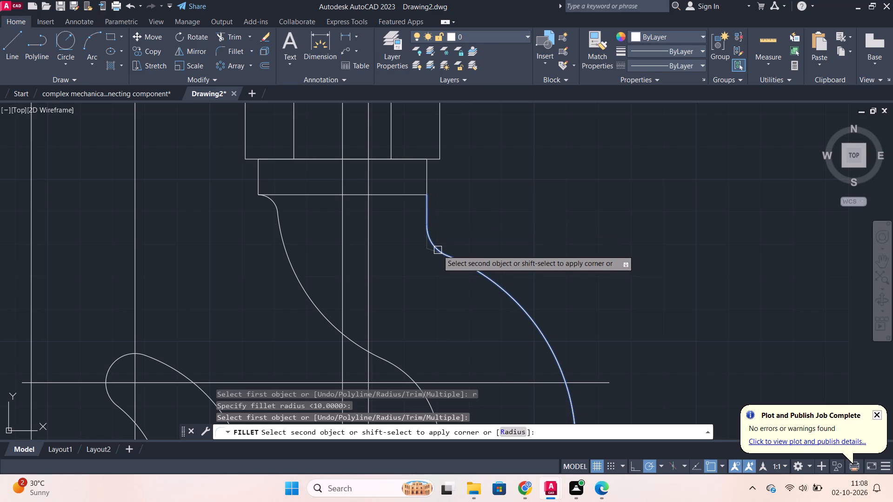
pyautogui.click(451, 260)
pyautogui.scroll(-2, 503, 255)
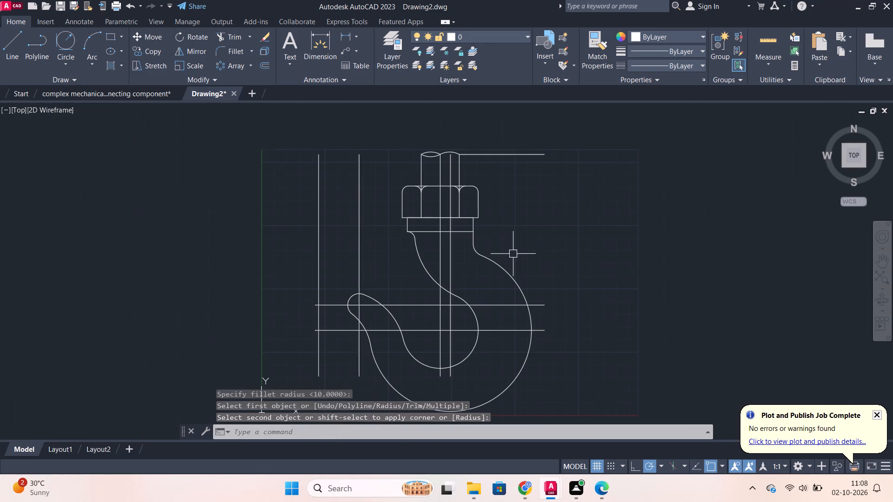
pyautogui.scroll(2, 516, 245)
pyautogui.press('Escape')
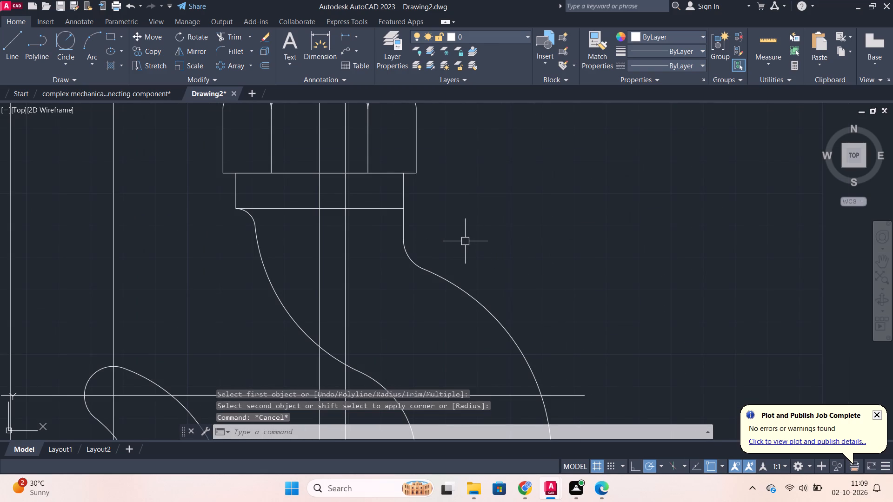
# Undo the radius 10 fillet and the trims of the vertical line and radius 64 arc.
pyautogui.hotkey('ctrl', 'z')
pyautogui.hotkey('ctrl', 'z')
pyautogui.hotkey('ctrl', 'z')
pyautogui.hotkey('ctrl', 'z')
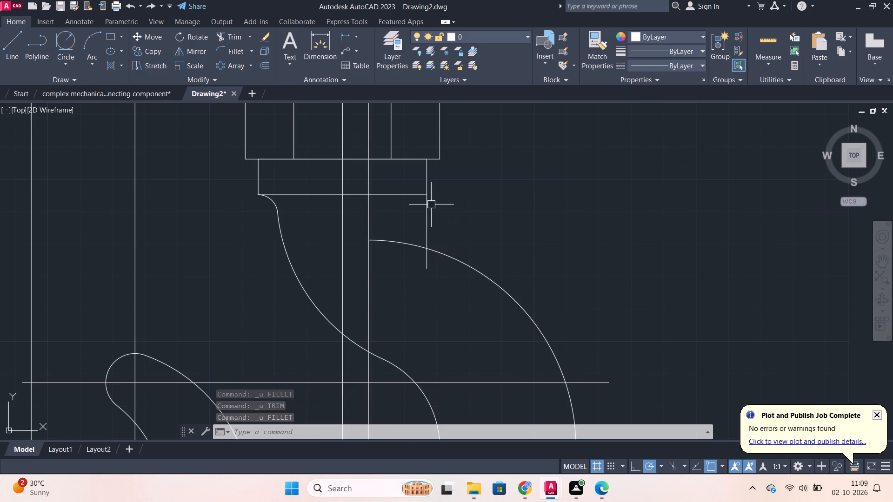
# Draw a radius 10 circle tangent to the radius 64 arc and the collar's bottom edge.
pyautogui.click(72, 45)
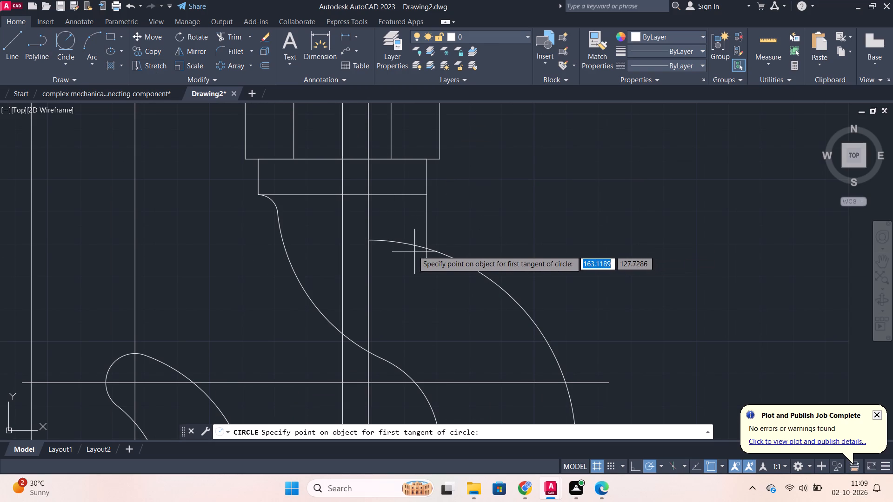
pyautogui.click(412, 248)
pyautogui.click(417, 194)
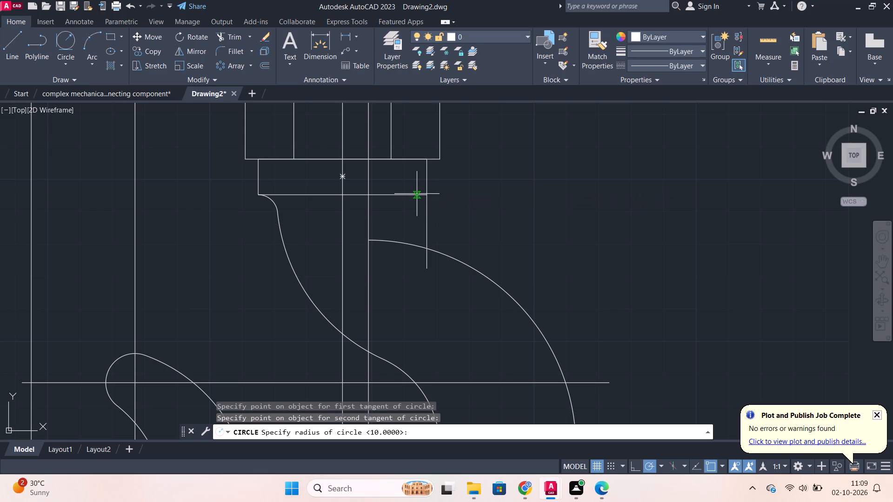
pyautogui.press('Return')
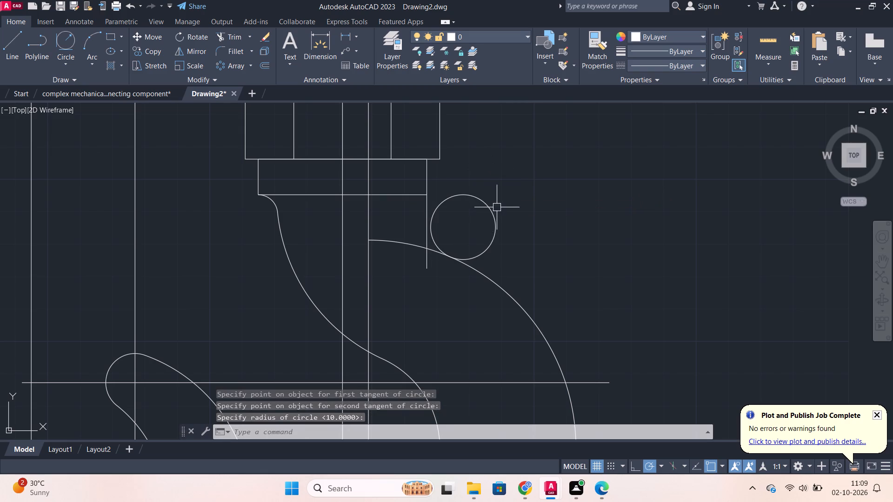
# Move the radius 10 circle about 5.8 units at 163° from its centre, so it passes through the collar's lower-right corner.
pyautogui.click(497, 207)
pyautogui.click(496, 208)
pyautogui.click(494, 208)
pyautogui.click(488, 206)
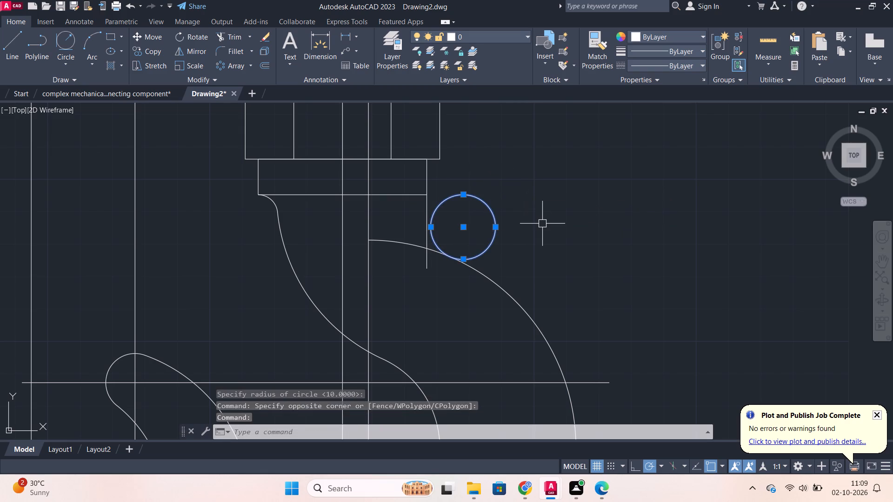
pyautogui.press('m')
pyautogui.press('Return')
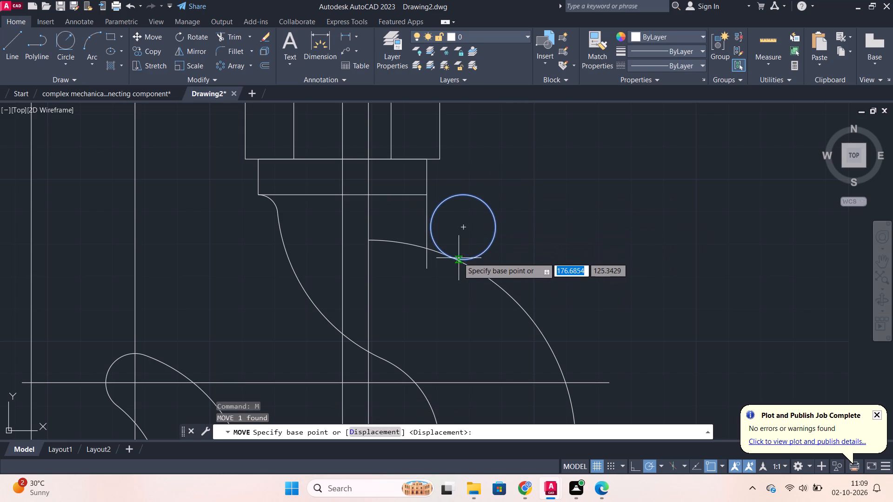
pyautogui.click(463, 227)
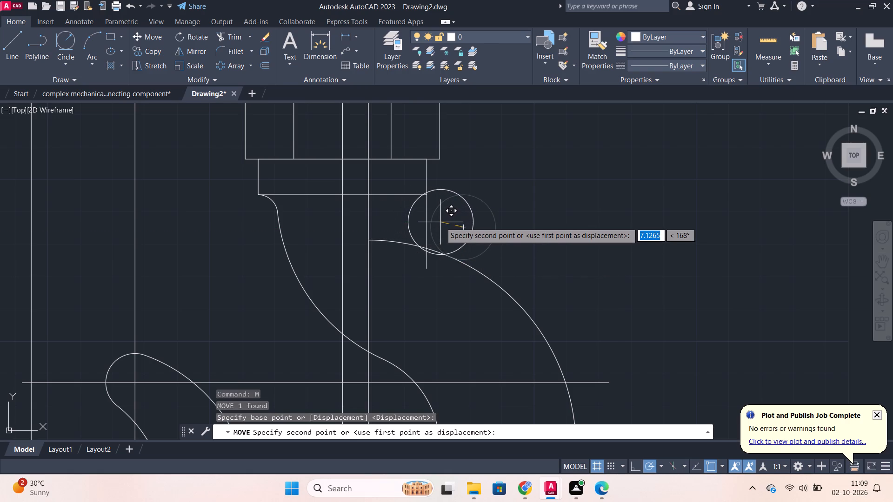
pyautogui.scroll(1, 446, 223)
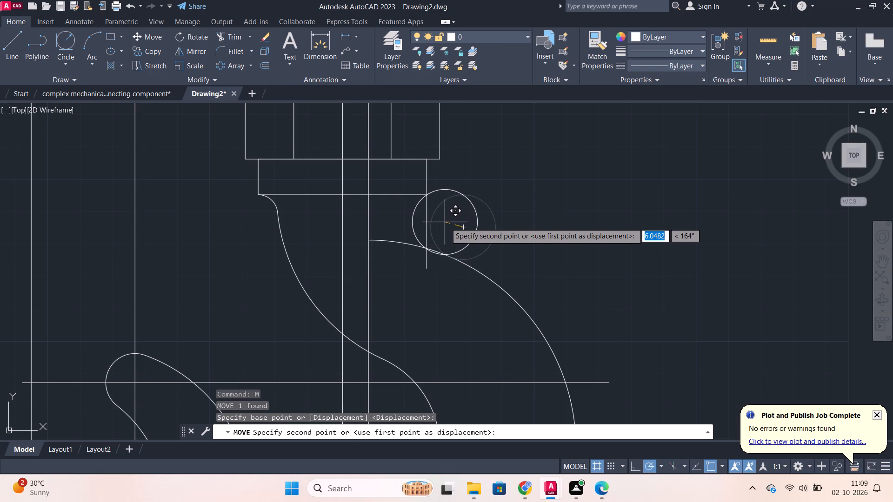
pyautogui.scroll(1, 446, 223)
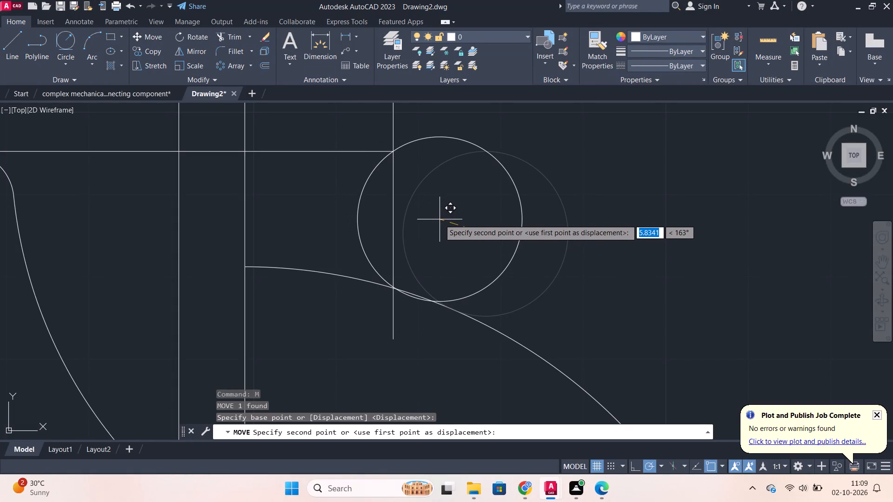
pyautogui.click(440, 219)
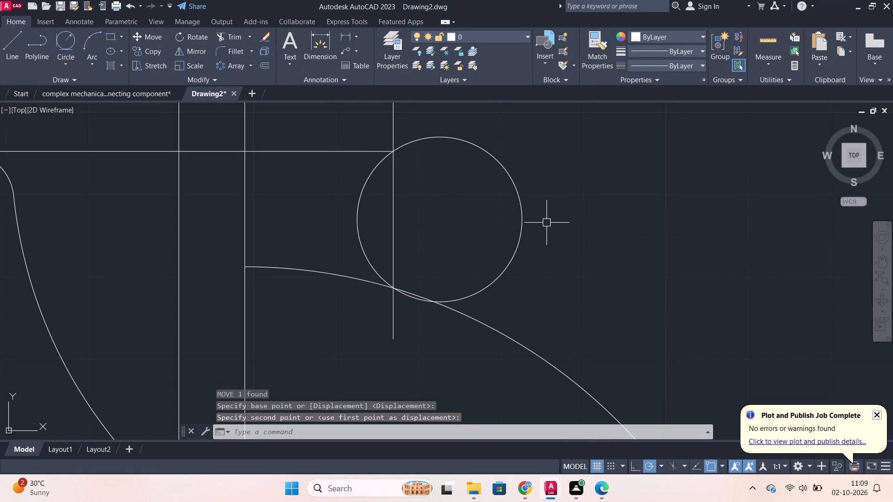
# Trim the circle, radius 64 arc and vertical line to leave a concave curve from the collar's corner to the outer arc.
pyautogui.press('Escape')
pyautogui.write('tr')
pyautogui.press('Return')
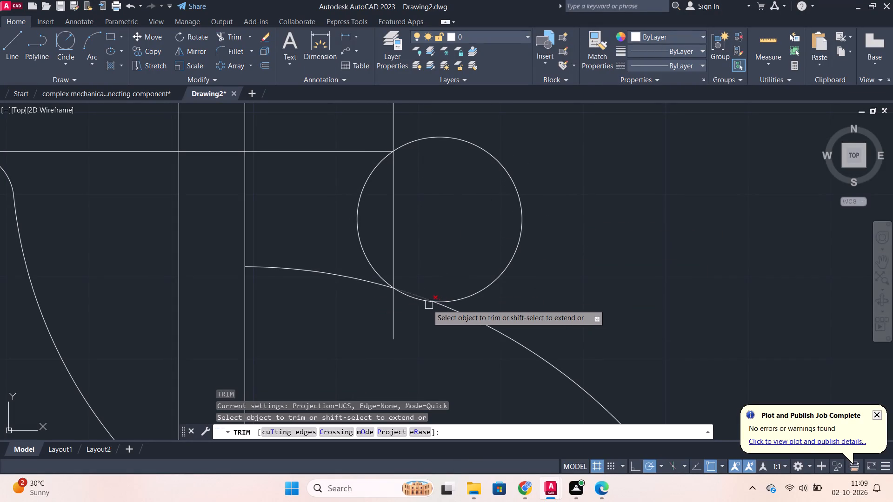
pyautogui.click(461, 298)
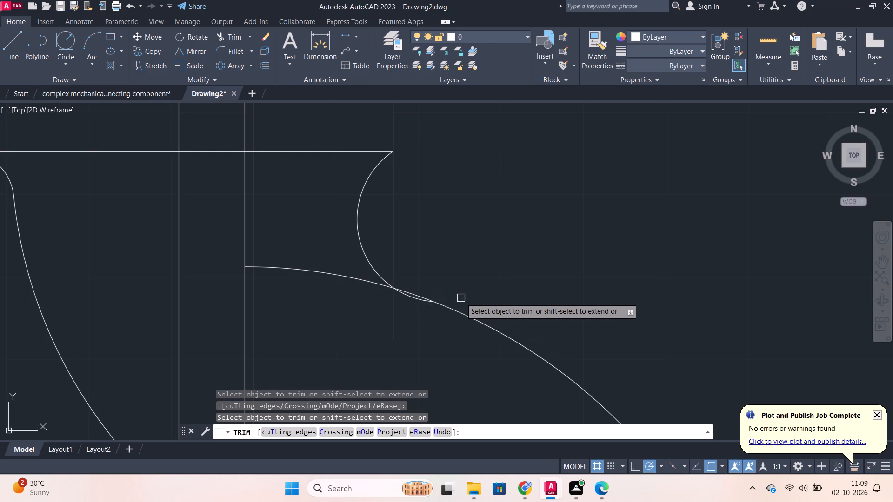
pyautogui.click(374, 286)
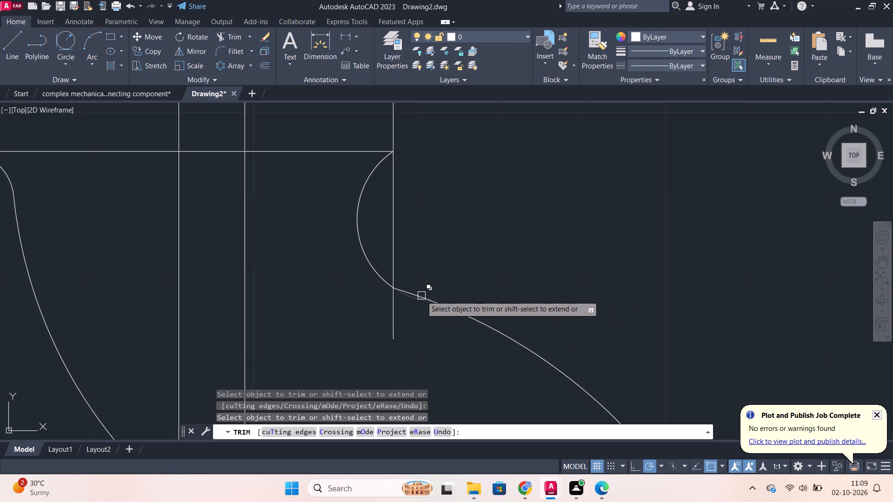
pyautogui.click(420, 302)
pyautogui.click(448, 340)
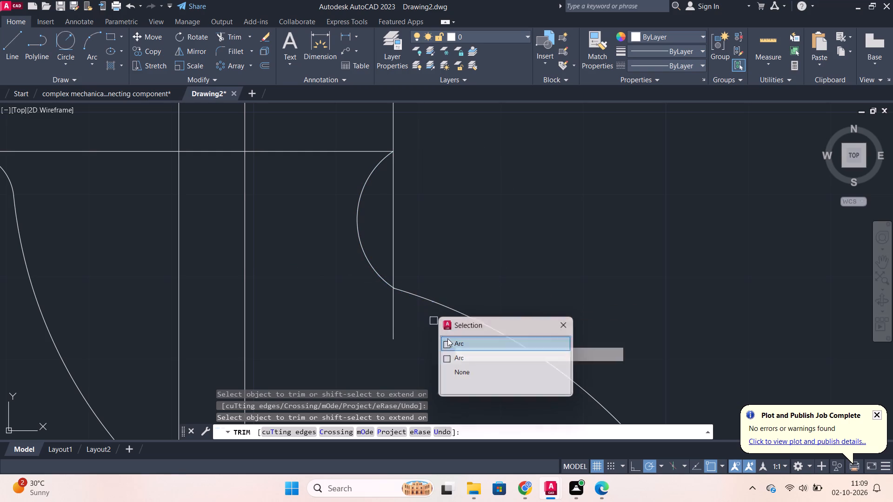
pyautogui.click(393, 177)
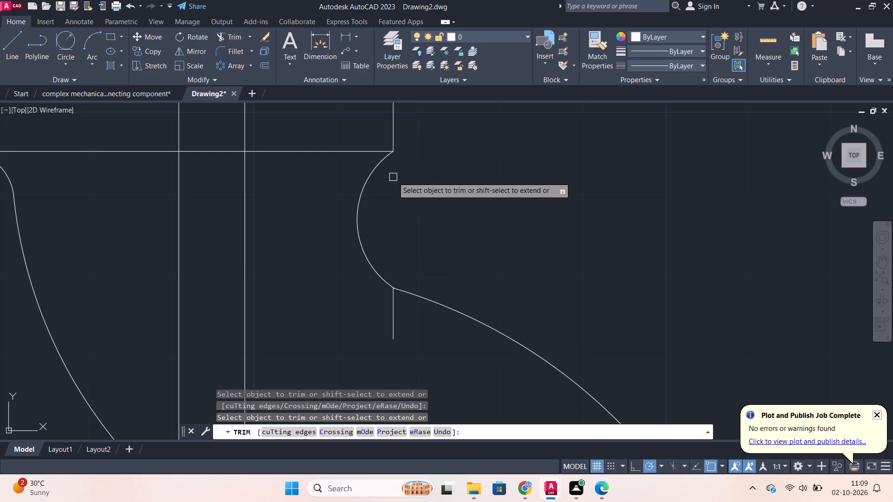
pyautogui.click(389, 311)
# Trim the leftover stubs of the vertical line and radius 64 arc where the concave curve meets the outer arc.
pyautogui.scroll(5, 391, 306)
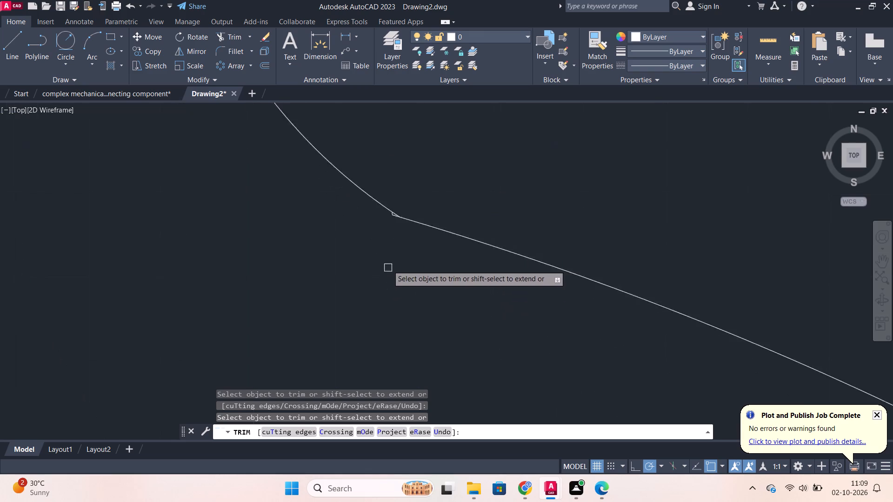
pyautogui.scroll(1, 388, 263)
pyautogui.scroll(2, 383, 223)
pyautogui.scroll(-3, 403, 190)
pyautogui.moveTo(414, 182); pyautogui.dragTo(413, 450, button='middle')
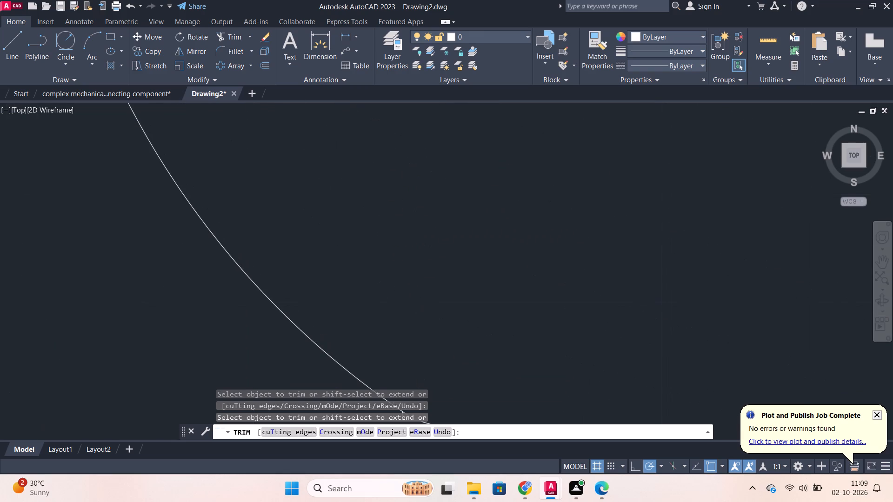
pyautogui.scroll(-2, 443, 353)
pyautogui.moveTo(469, 355); pyautogui.dragTo(455, 280, button='middle')
pyautogui.scroll(4, 438, 298)
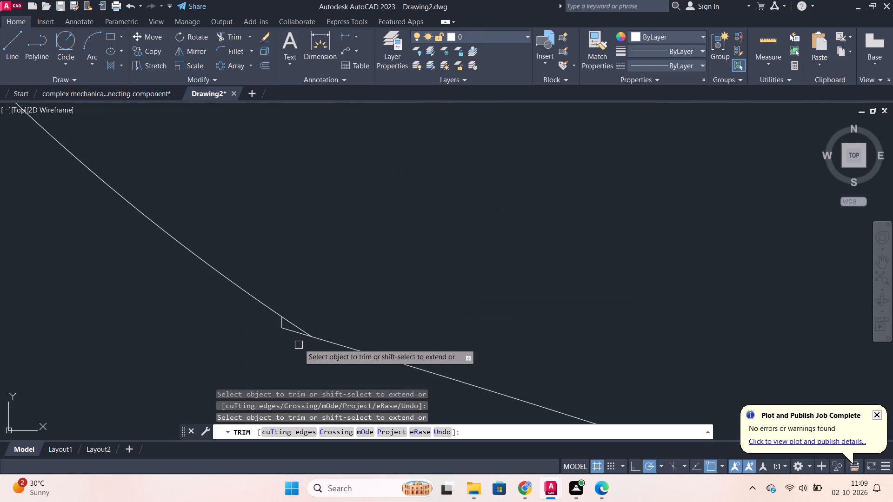
pyautogui.click(294, 334)
pyautogui.click(286, 328)
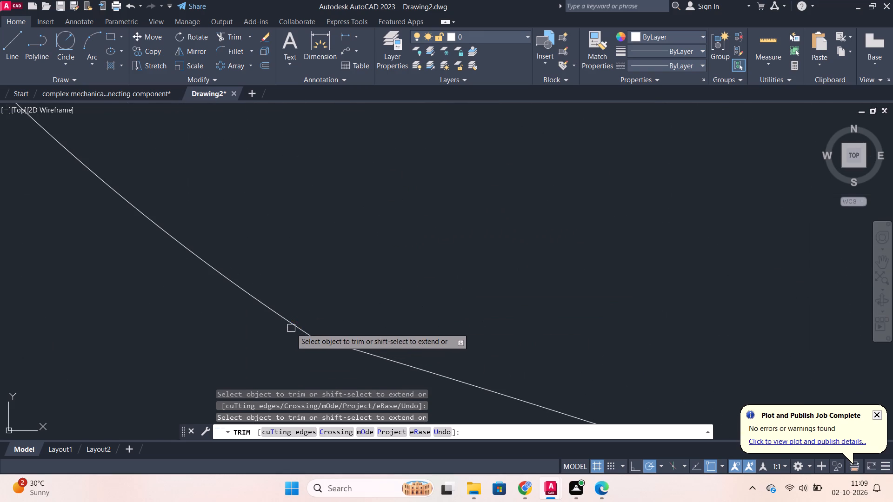
pyautogui.scroll(-2, 433, 270)
pyautogui.press('Escape')
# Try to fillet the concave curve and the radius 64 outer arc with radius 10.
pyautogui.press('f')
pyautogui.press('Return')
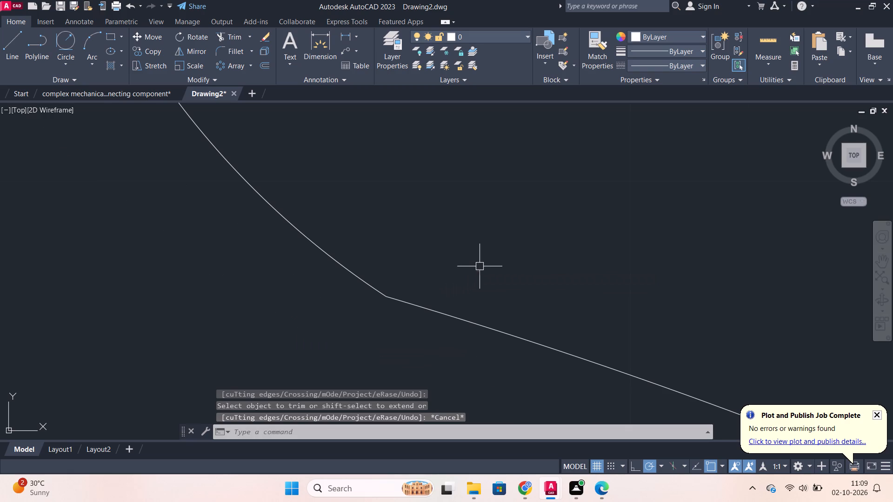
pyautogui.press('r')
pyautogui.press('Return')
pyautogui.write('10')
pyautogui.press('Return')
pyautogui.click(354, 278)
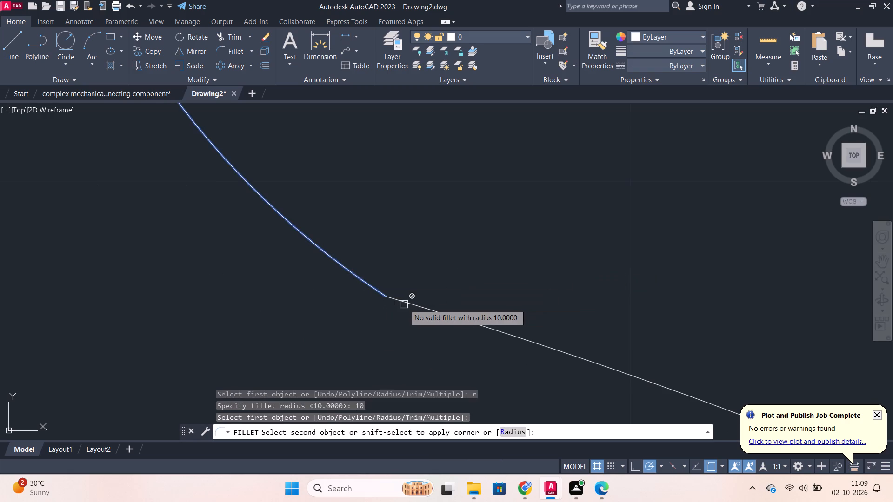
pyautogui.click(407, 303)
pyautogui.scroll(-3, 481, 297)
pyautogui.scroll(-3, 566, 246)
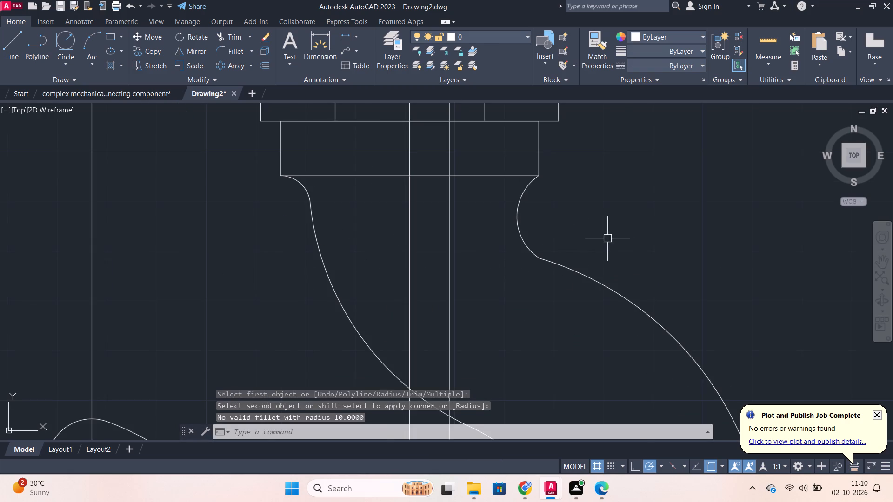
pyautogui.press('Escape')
# Fillet the corner between the concave curve below the collar and the radius 64 outer arc with radius 5.
pyautogui.scroll(-2, 610, 239)
pyautogui.moveTo(622, 238); pyautogui.dragTo(575, 218, button='middle')
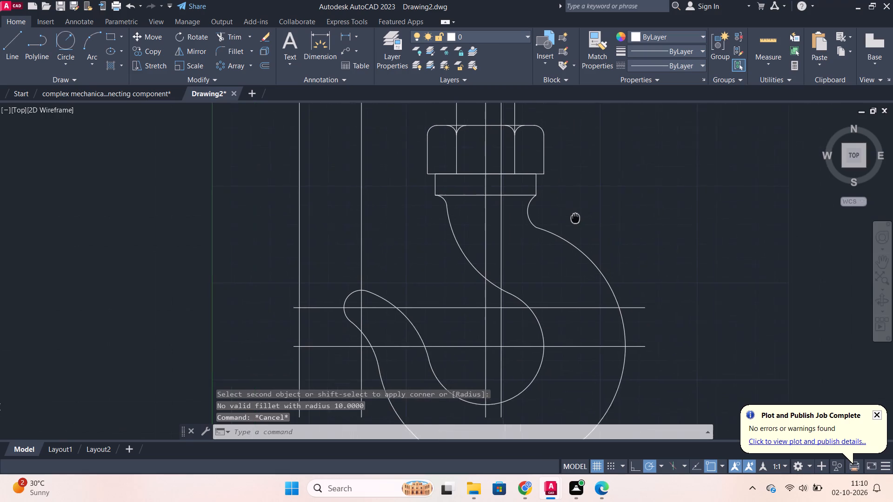
pyautogui.moveTo(575, 218); pyautogui.dragTo(560, 202, button='middle')
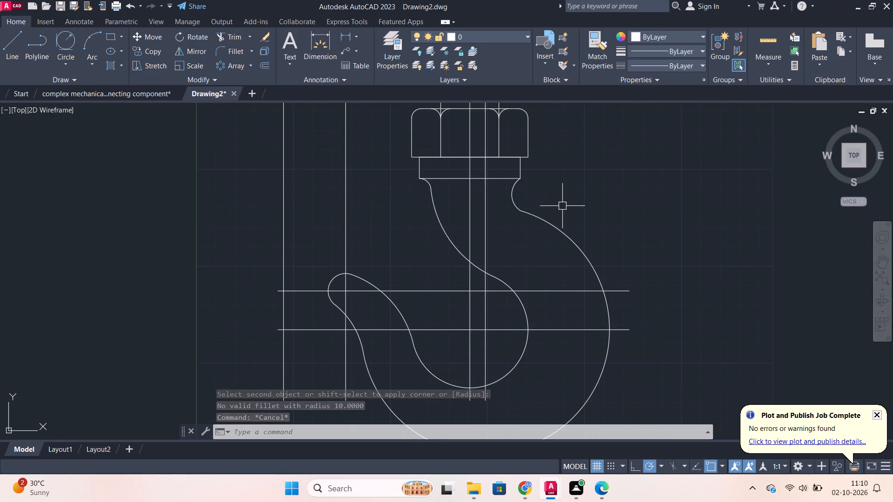
pyautogui.scroll(6, 552, 198)
pyautogui.scroll(-1, 491, 215)
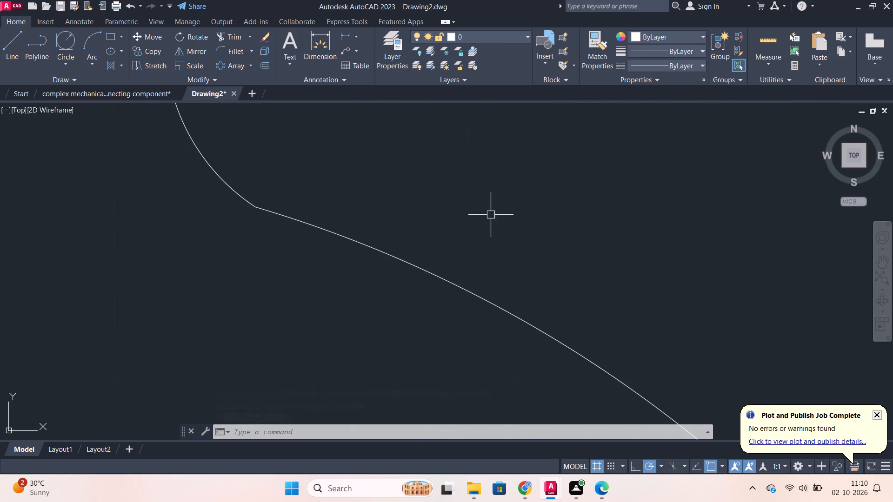
pyautogui.moveTo(325, 198); pyautogui.dragTo(343, 201, button='middle')
pyautogui.press('f')
pyautogui.press('Return')
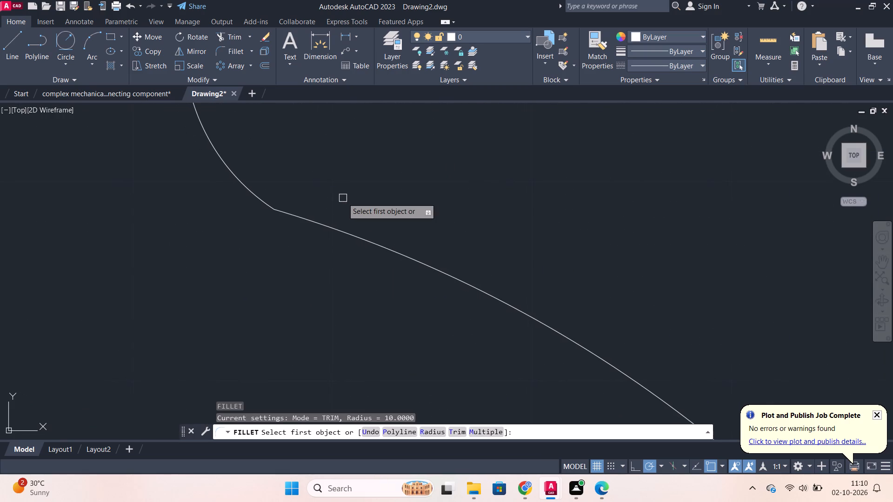
pyautogui.press('r')
pyautogui.press('Return')
pyautogui.press('5')
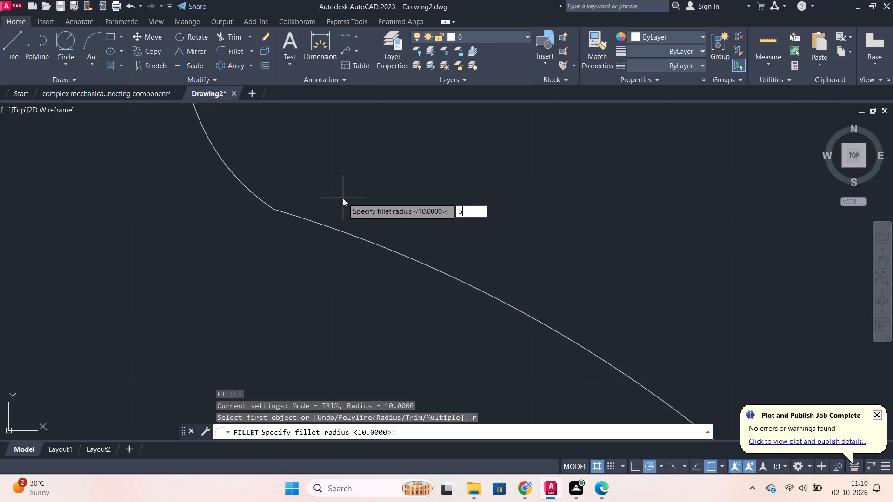
pyautogui.press('Return')
pyautogui.click(248, 190)
pyautogui.click(291, 213)
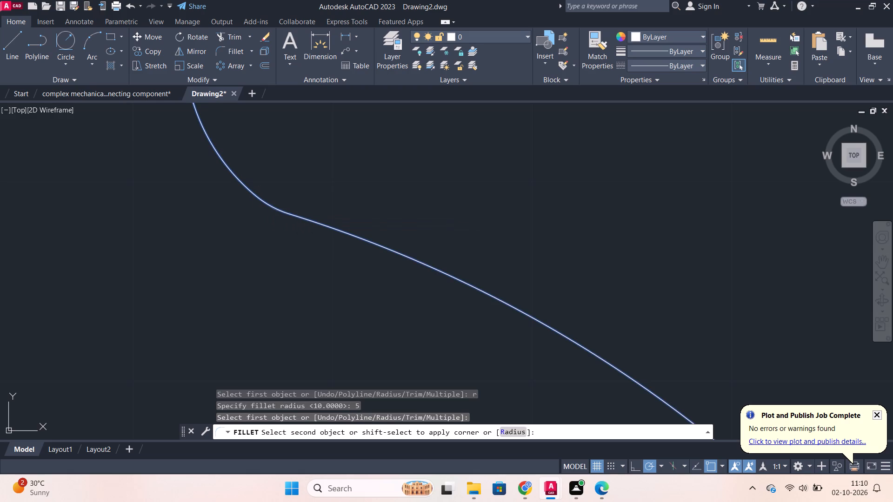
pyautogui.scroll(-5, 386, 209)
pyautogui.scroll(3, 327, 185)
pyautogui.scroll(-2, 328, 178)
pyautogui.scroll(-2, 369, 178)
pyautogui.press('Escape')
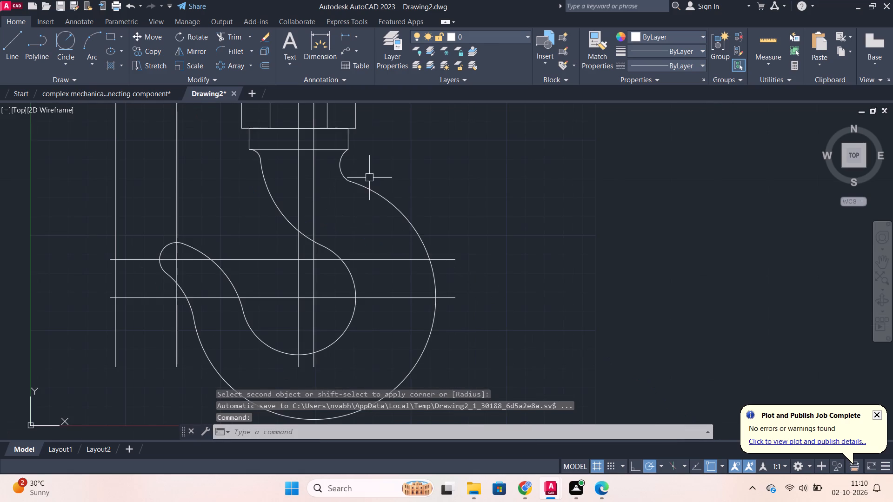
# Erase the vertical construction line outside the hook tip and the two horizontal construction lines crossing the hook.
pyautogui.scroll(-1, 421, 181)
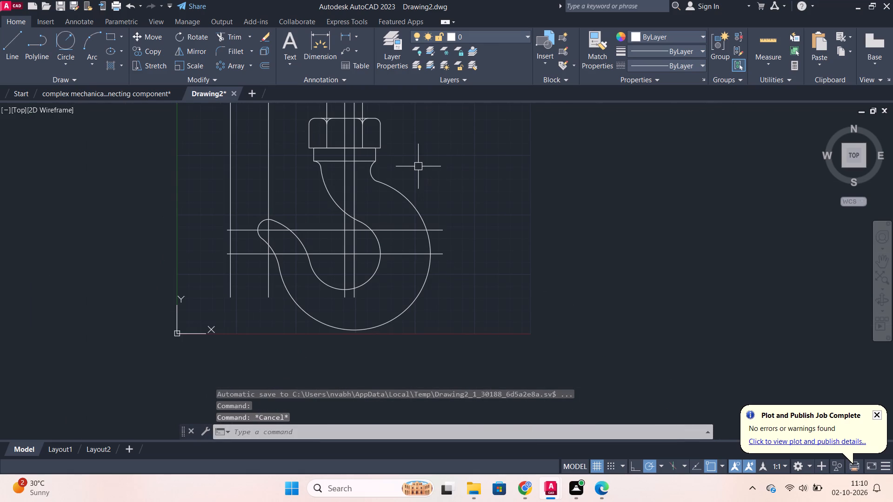
pyautogui.moveTo(432, 168); pyautogui.dragTo(472, 184, button='middle')
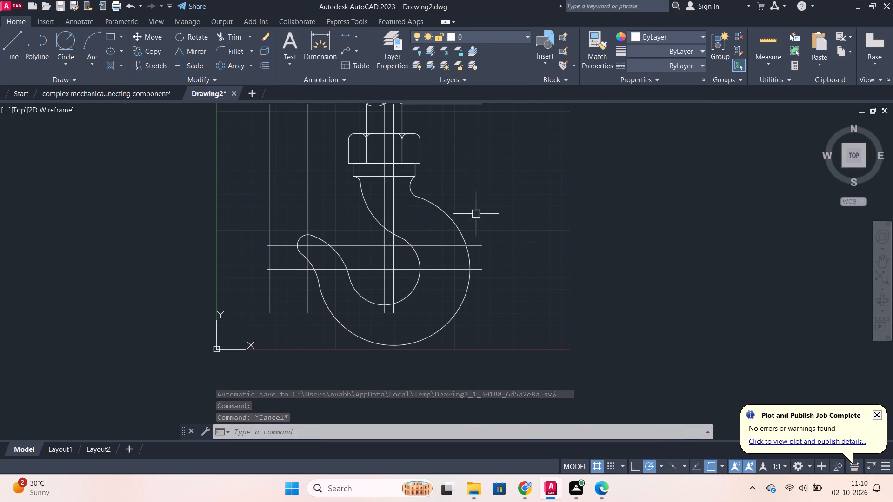
pyautogui.click(268, 200)
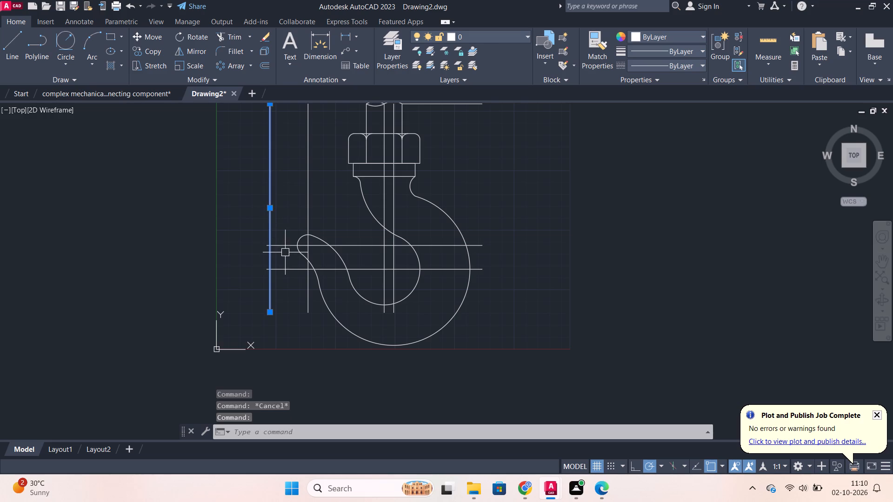
pyautogui.click(285, 247)
pyautogui.click(288, 272)
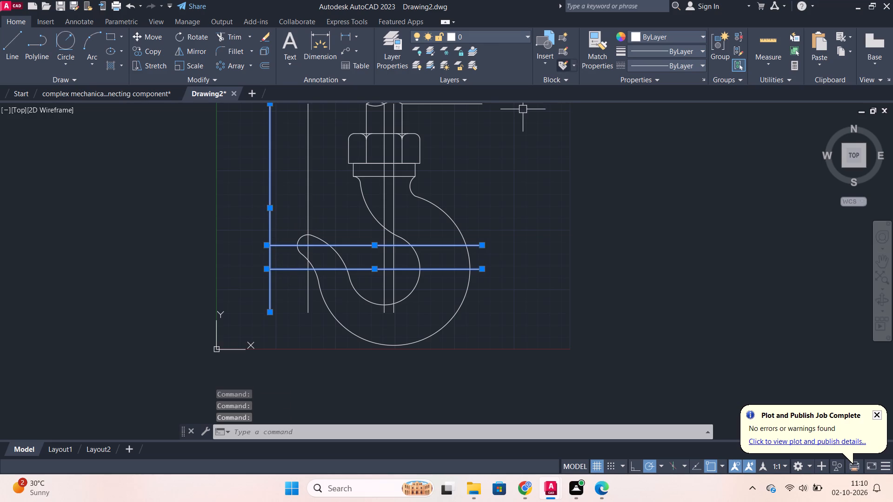
pyautogui.press('e')
pyautogui.press('Return')
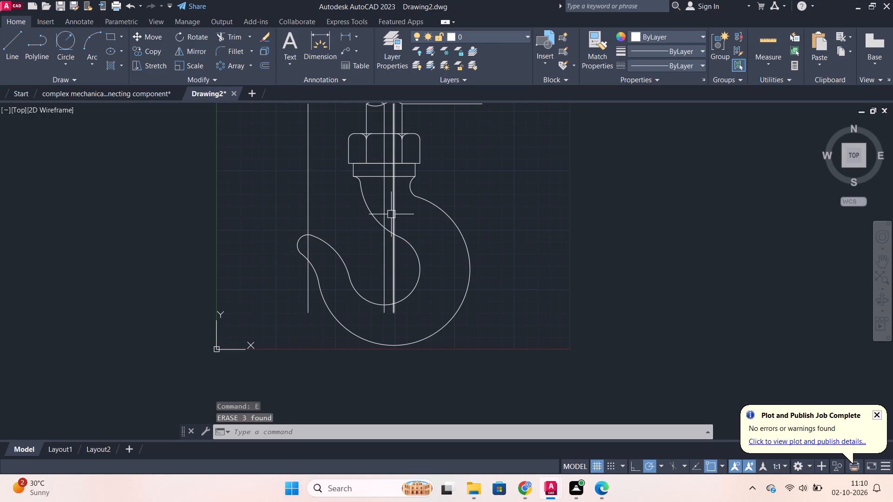
# Load the ACAD_ISO02W100 (ISO dash) linetype from acadiso.lin into the drawing.
pyautogui.click(391, 214)
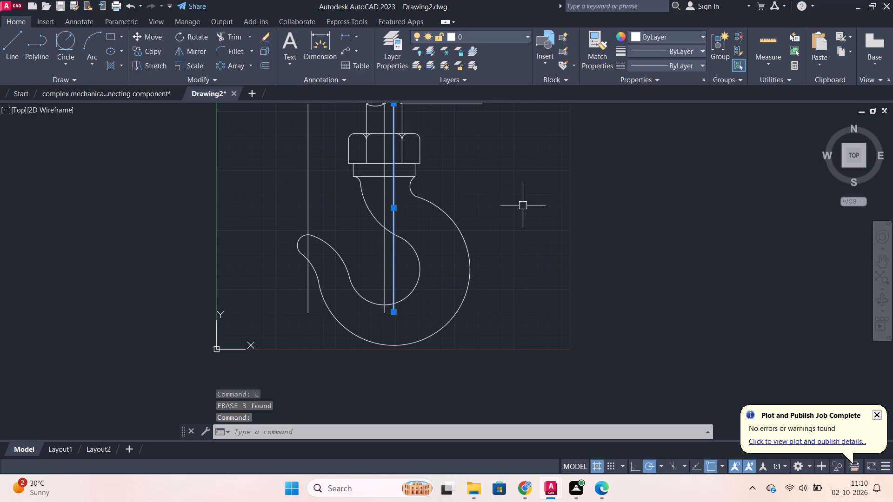
pyautogui.press('Escape')
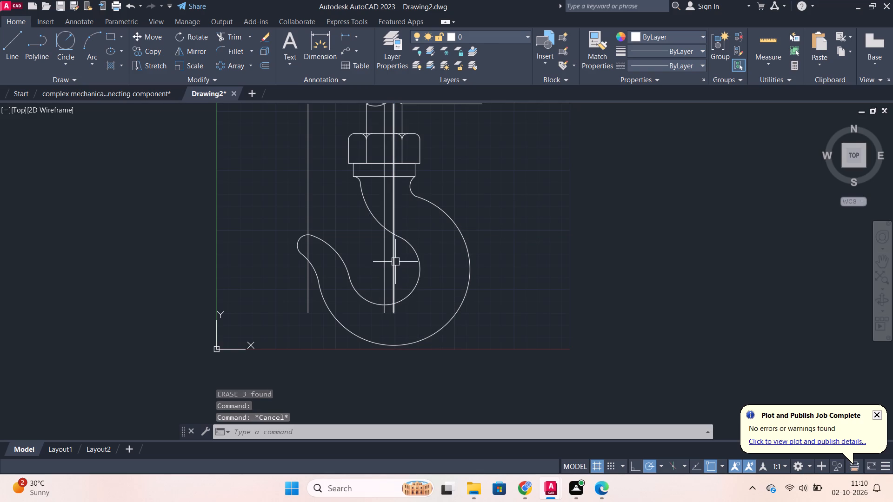
pyautogui.click(395, 262)
pyautogui.click(641, 65)
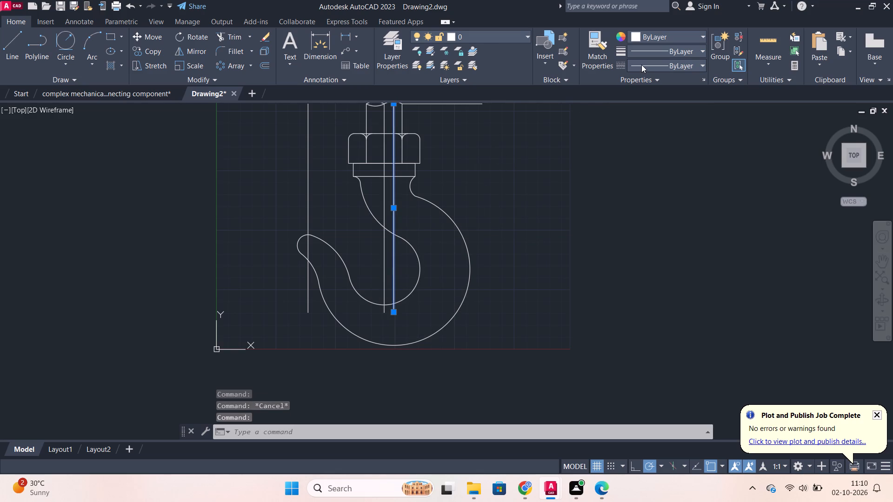
pyautogui.click(650, 122)
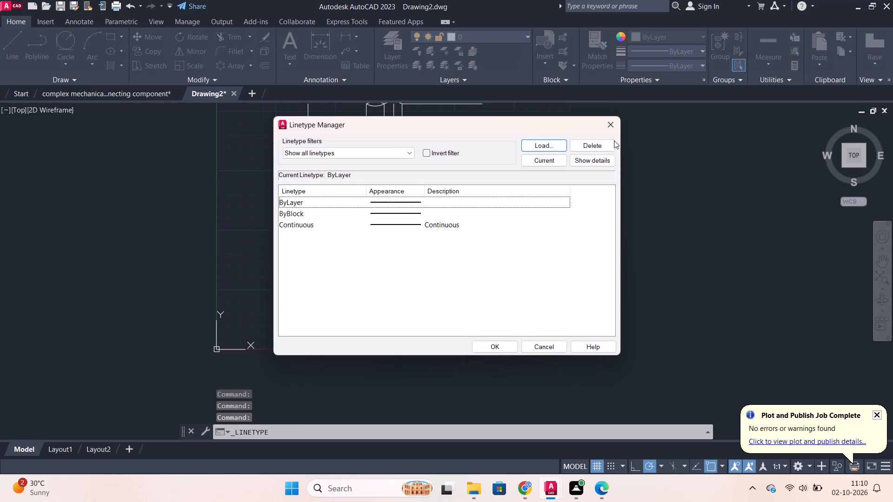
pyautogui.click(547, 151)
pyautogui.click(488, 214)
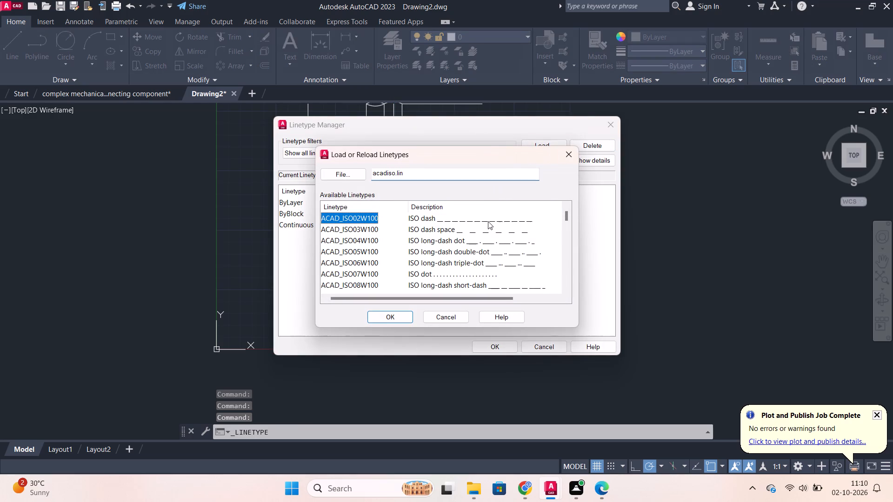
pyautogui.click(488, 221)
pyautogui.click(444, 224)
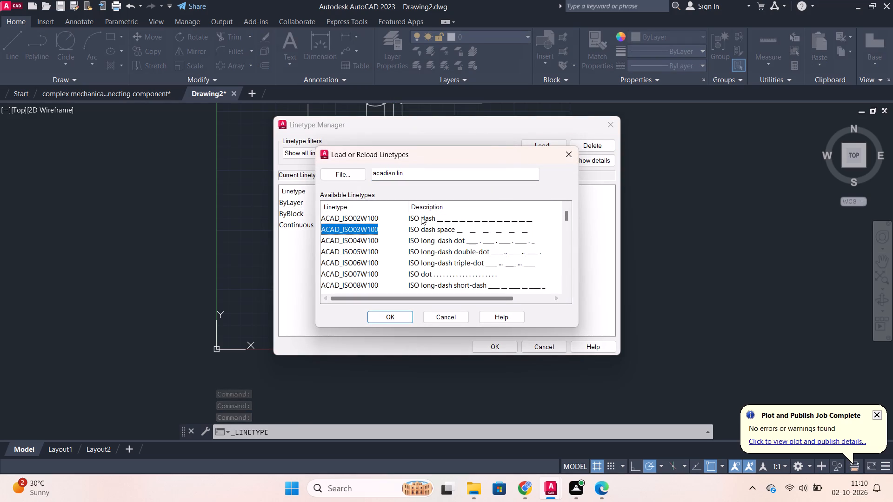
pyautogui.click(421, 217)
pyautogui.click(400, 313)
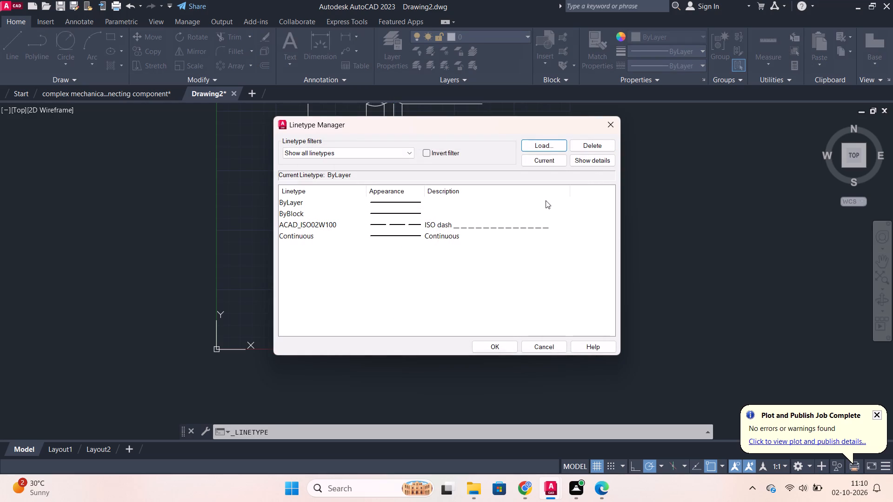
pyautogui.click(544, 149)
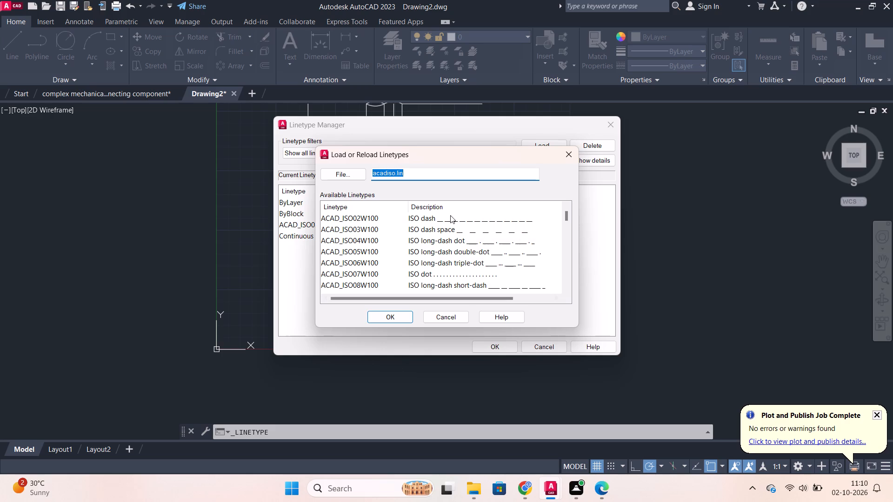
pyautogui.click(435, 224)
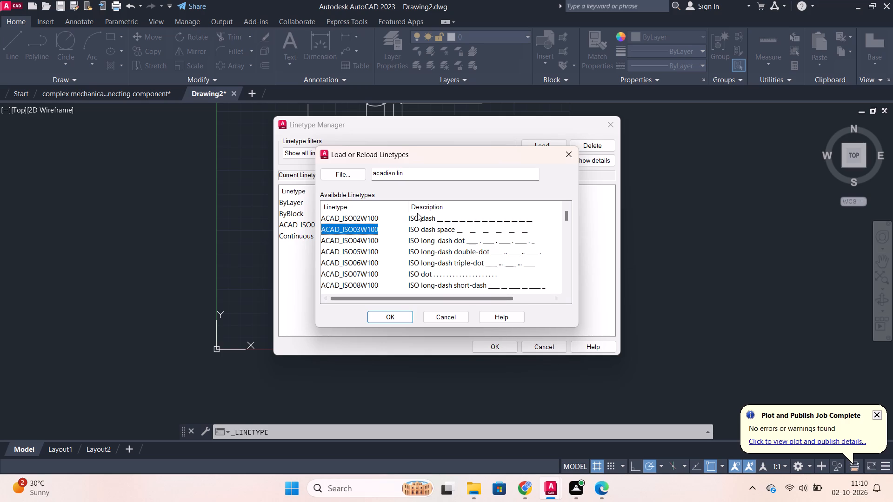
pyautogui.click(417, 215)
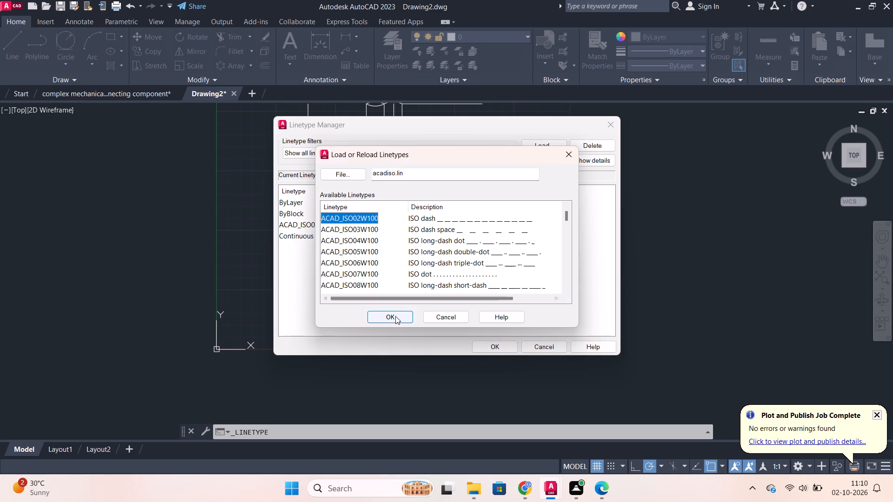
pyautogui.click(395, 316)
pyautogui.click(530, 312)
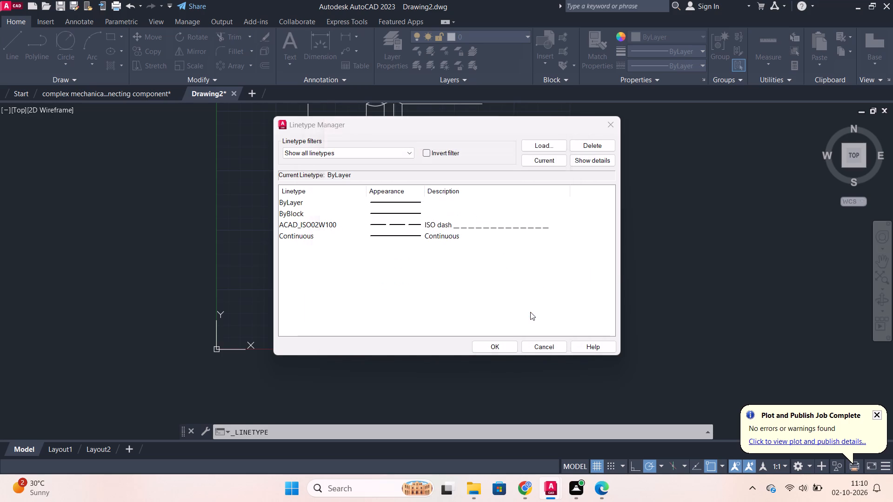
pyautogui.click(523, 342)
# Set the linetype of the vertical centre line through the shank and nut to ACAD_ISO02W100.
pyautogui.click(385, 201)
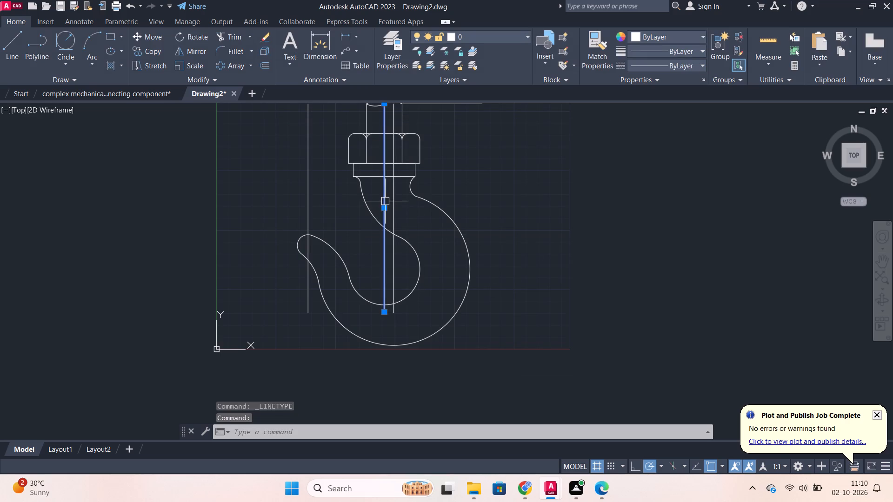
pyautogui.click(671, 63)
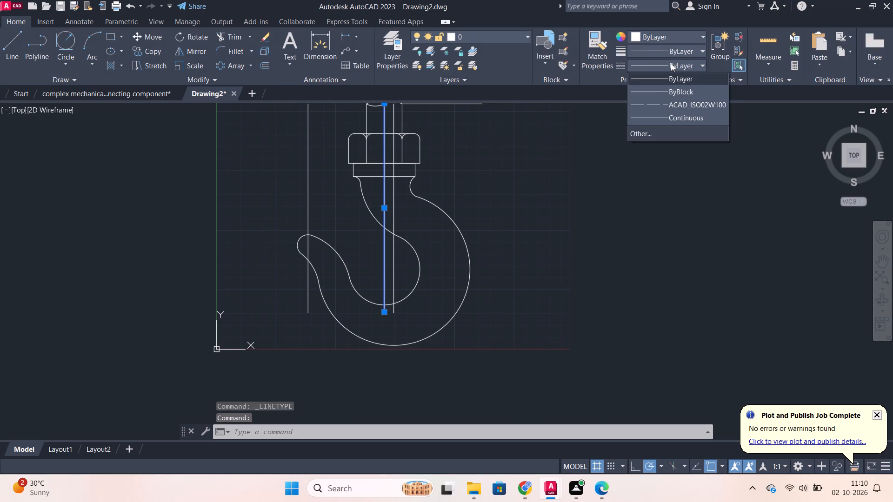
pyautogui.click(687, 107)
pyautogui.press('Escape')
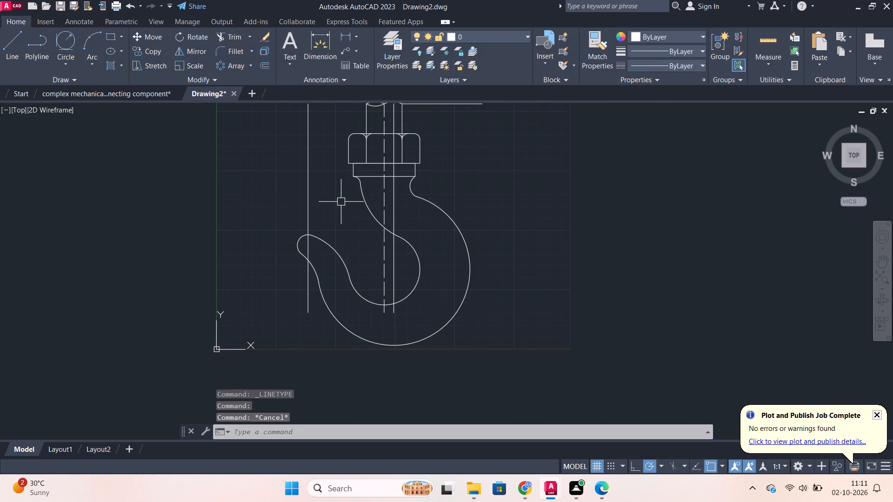
# Set the linetype of the vertical centre lines through the hook tip and through the outer arc's centre to ACAD_ISO02W100.
pyautogui.click(310, 205)
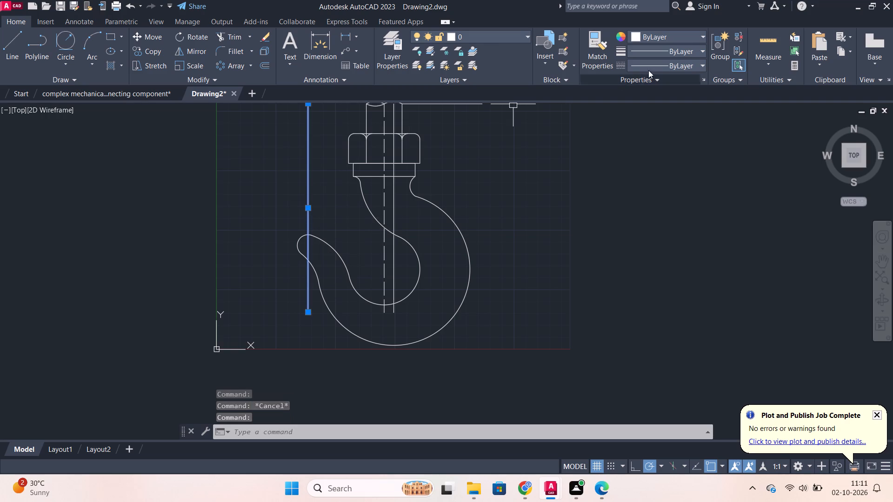
pyautogui.click(670, 67)
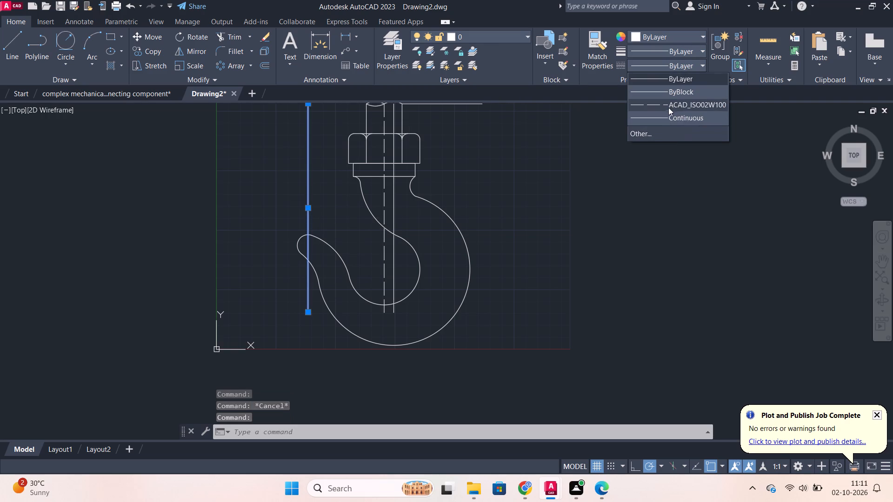
pyautogui.click(668, 106)
pyautogui.press('Escape')
pyautogui.click(396, 256)
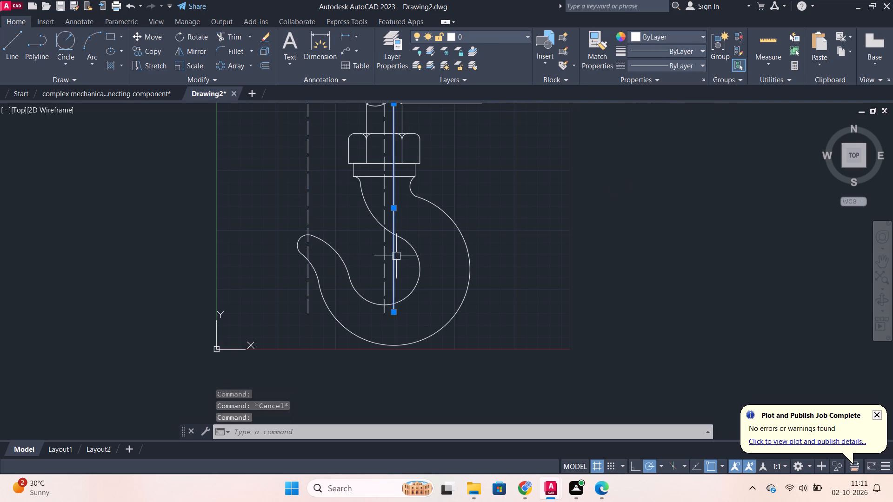
pyautogui.click(690, 62)
pyautogui.click(680, 108)
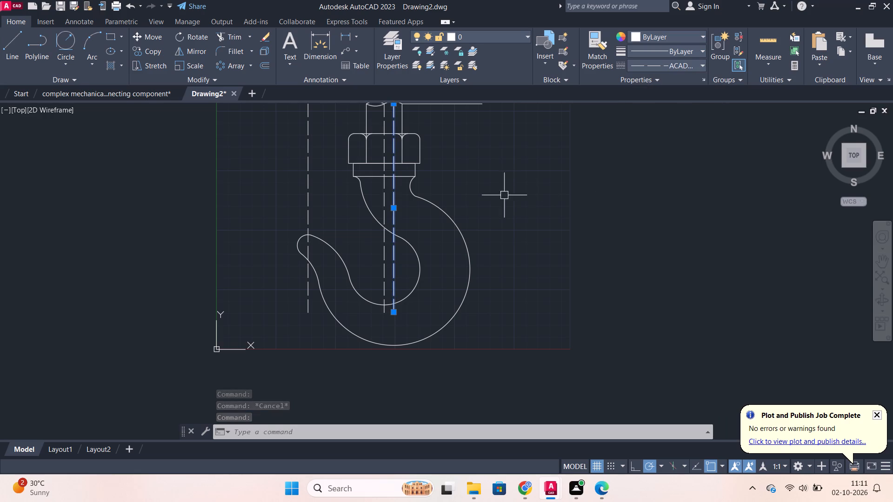
pyautogui.press('Escape')
# Draw a horizontal line from the inner arc's centre past the outer arc, and lengthen its other end about 98 units beyond the tip side.
pyautogui.click(10, 46)
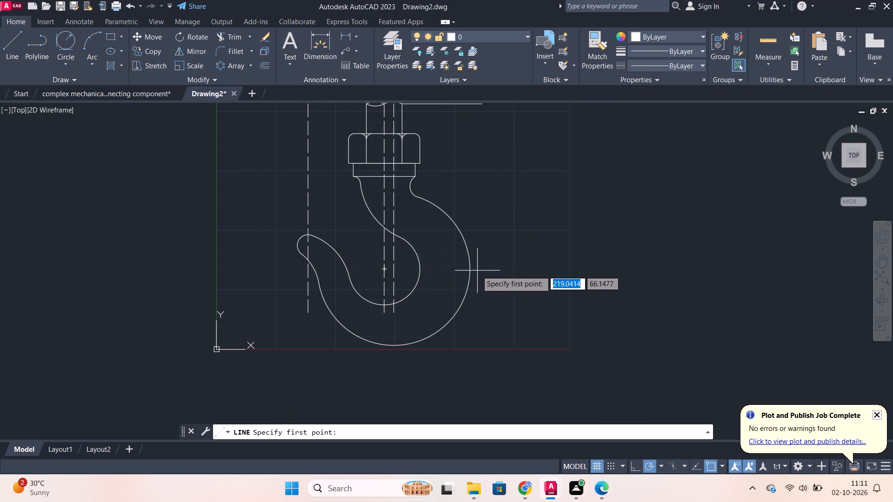
pyautogui.click(385, 270)
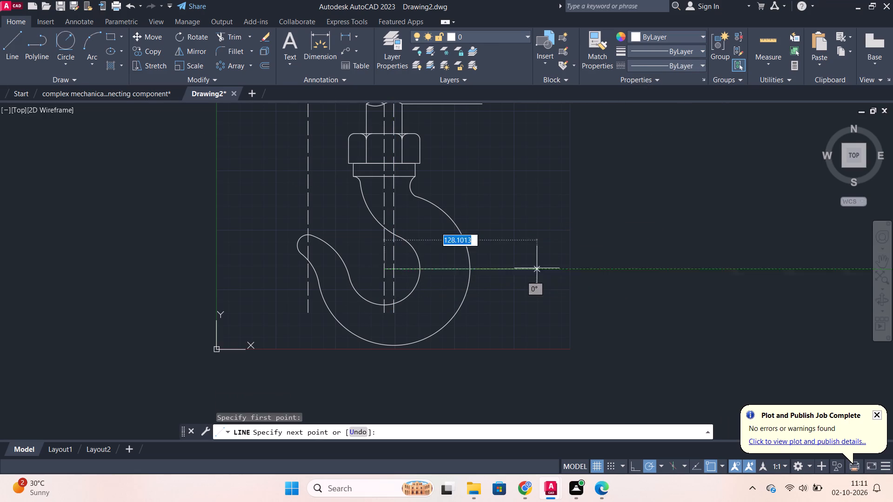
pyautogui.click(539, 271)
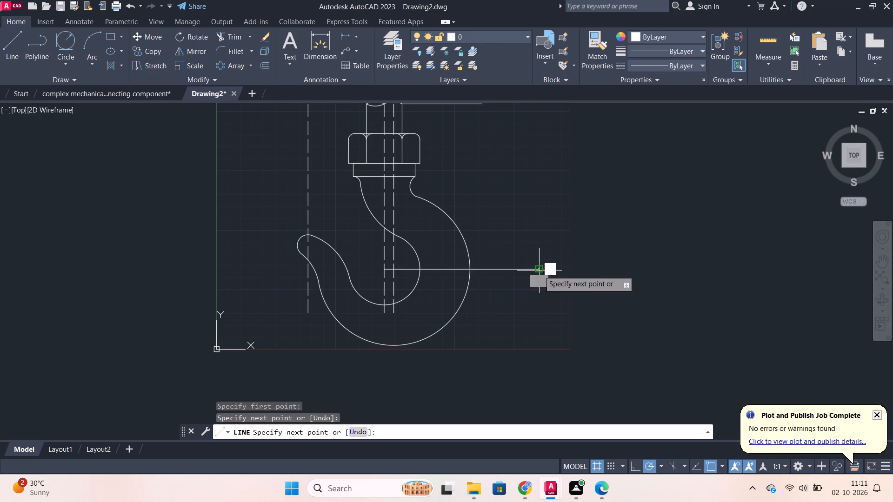
pyautogui.press('Escape')
pyautogui.click(452, 270)
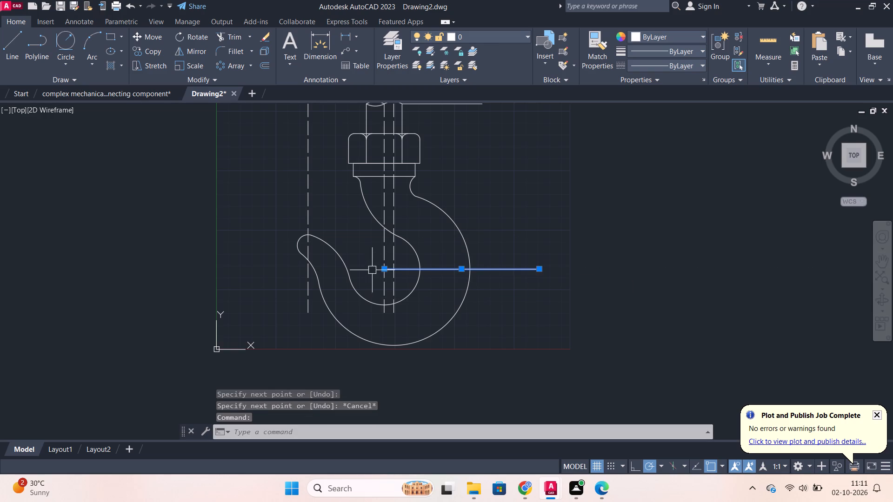
pyautogui.click(412, 298)
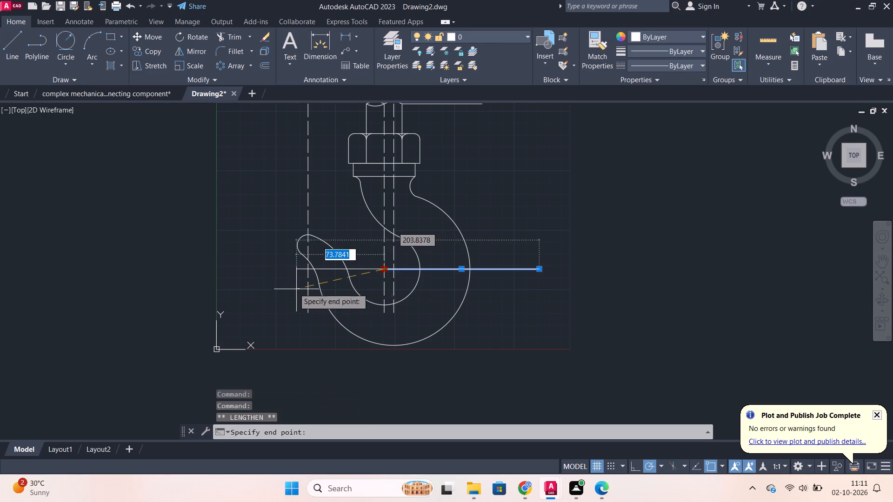
pyautogui.click(267, 268)
pyautogui.press('Escape')
# Set the linetype of the horizontal centre line across the hook to ACAD_ISO02W100.
pyautogui.click(495, 273)
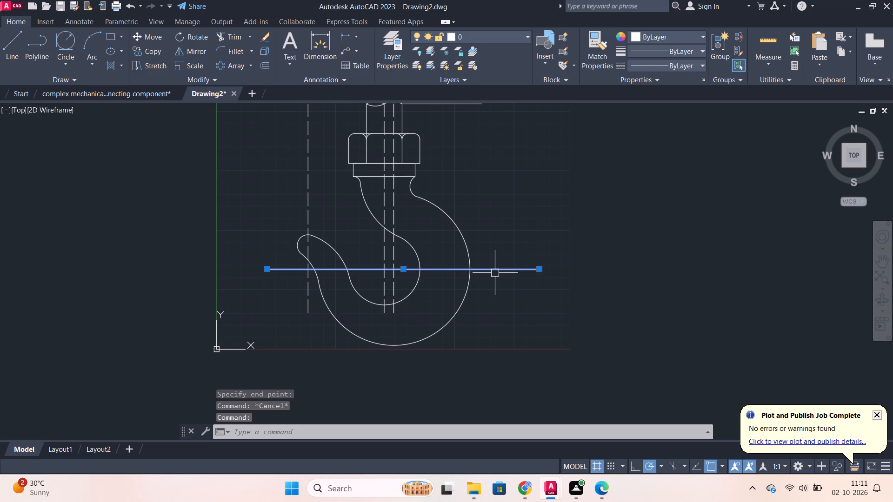
pyautogui.click(645, 64)
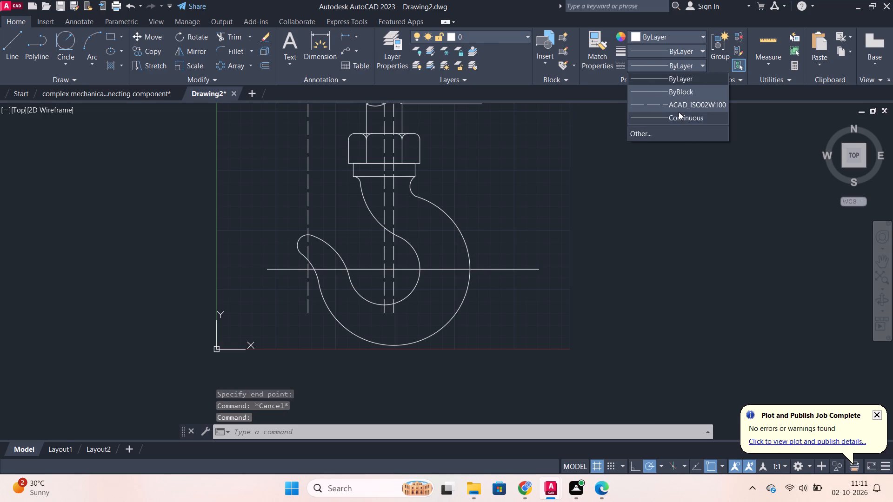
pyautogui.click(669, 105)
pyautogui.press('Escape')
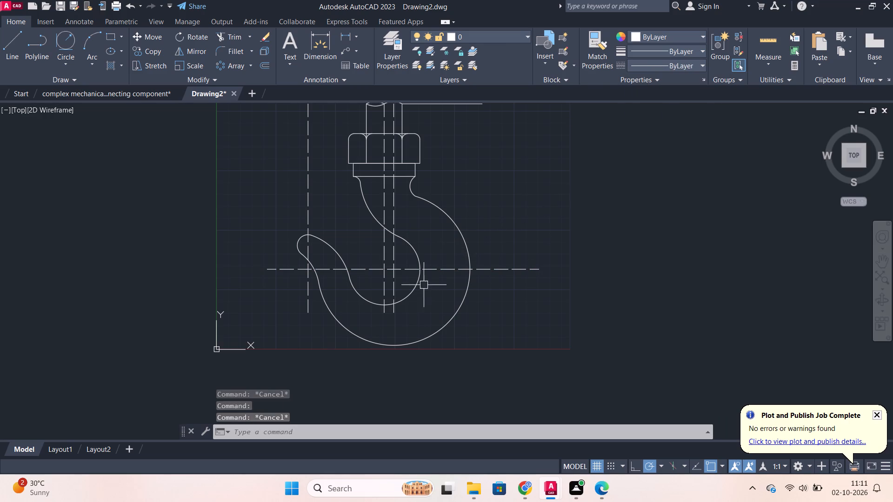
# Trim the vertical centre line through the outer arc's centre between collar and inner arc, and below the inner arc.
pyautogui.scroll(-1, 510, 232)
pyautogui.scroll(1, 491, 198)
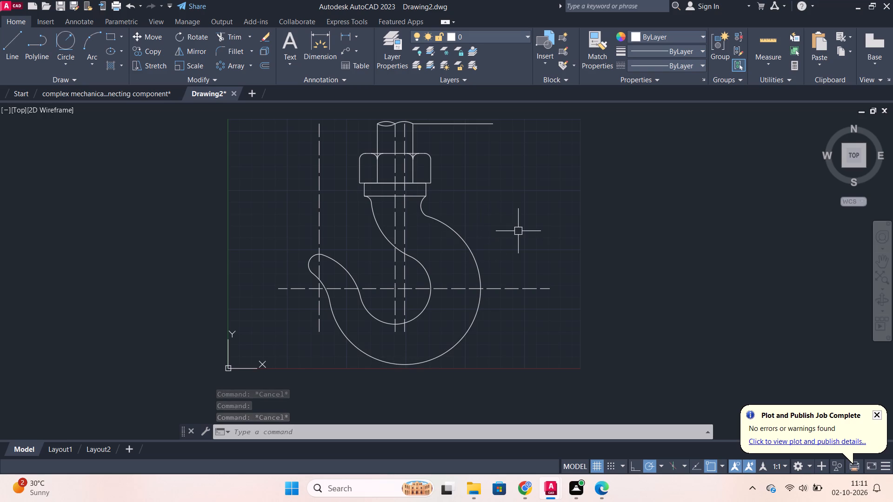
pyautogui.write('tr')
pyautogui.press('Return')
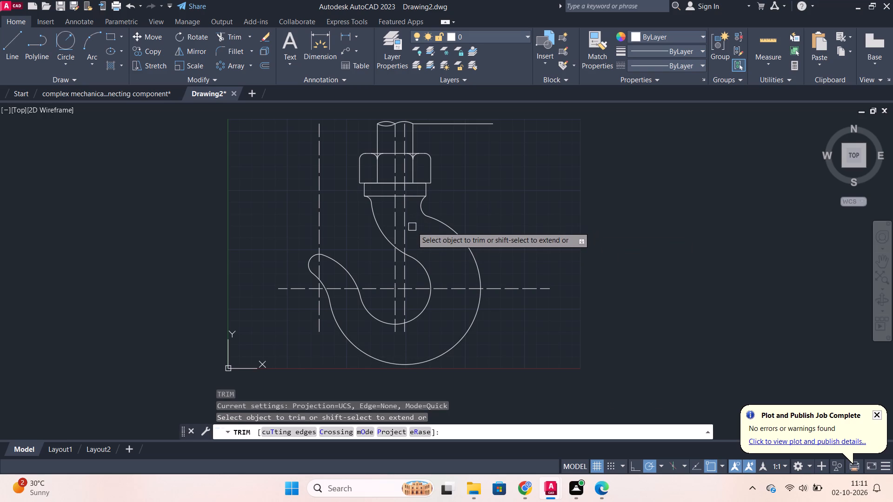
pyautogui.click(406, 233)
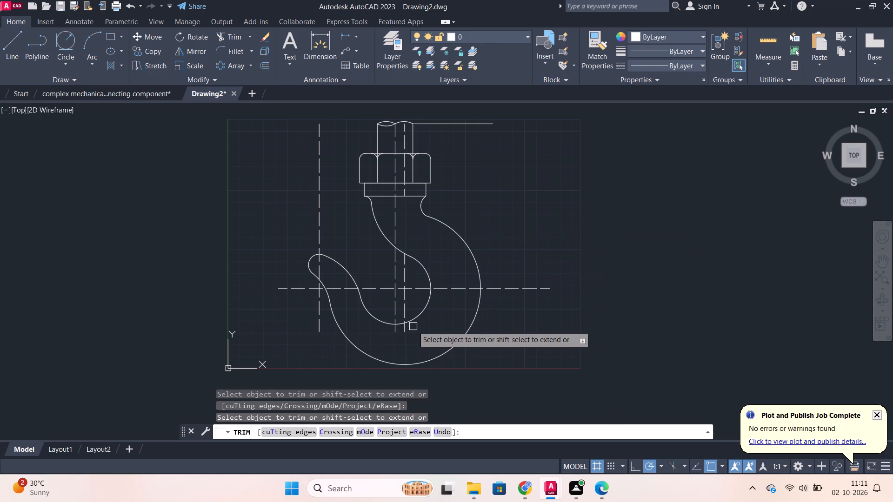
pyautogui.click(407, 332)
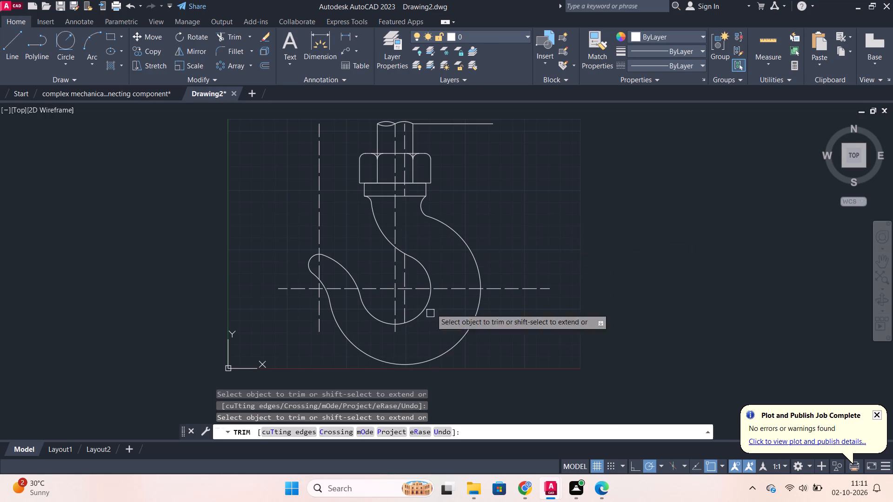
pyautogui.press('Escape')
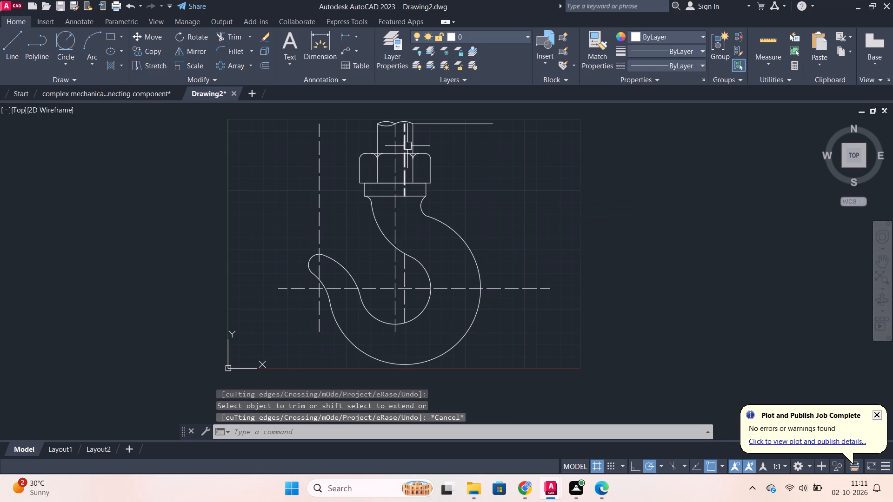
# Erase the trimmed centre line's leftover piece in the shank and nut, and the horizontal construction line at the shank's top.
pyautogui.click(407, 146)
pyautogui.press('e')
pyautogui.press('Return')
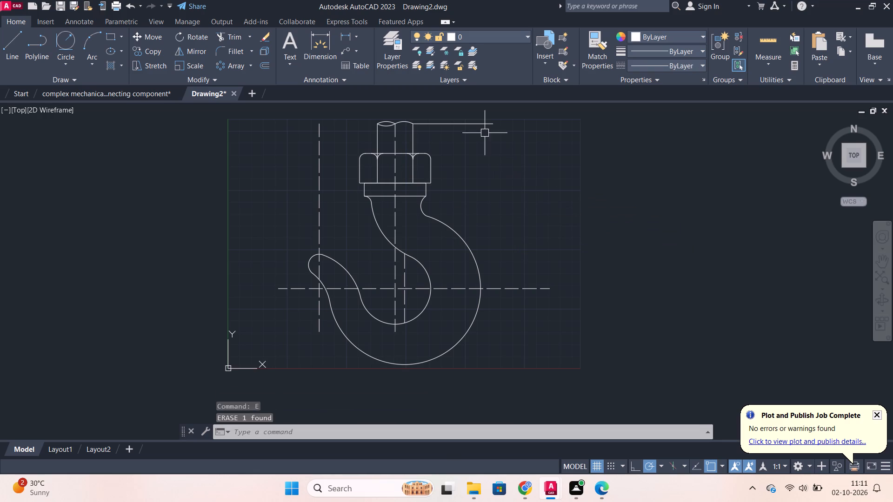
pyautogui.click(476, 121)
pyautogui.press('e')
pyautogui.press('Return')
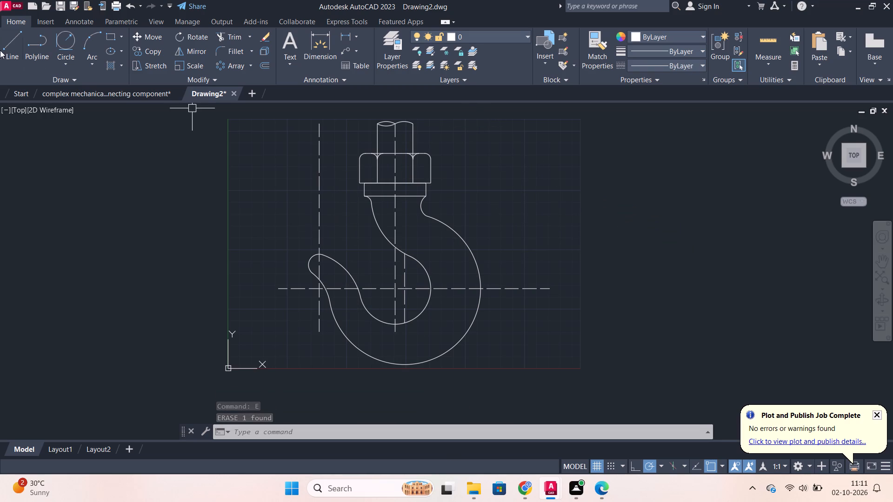
# Draw a short horizontal centre line from the tip arc's centre outward past the tip, with linetype ACAD_ISO02W100.
pyautogui.click(6, 40)
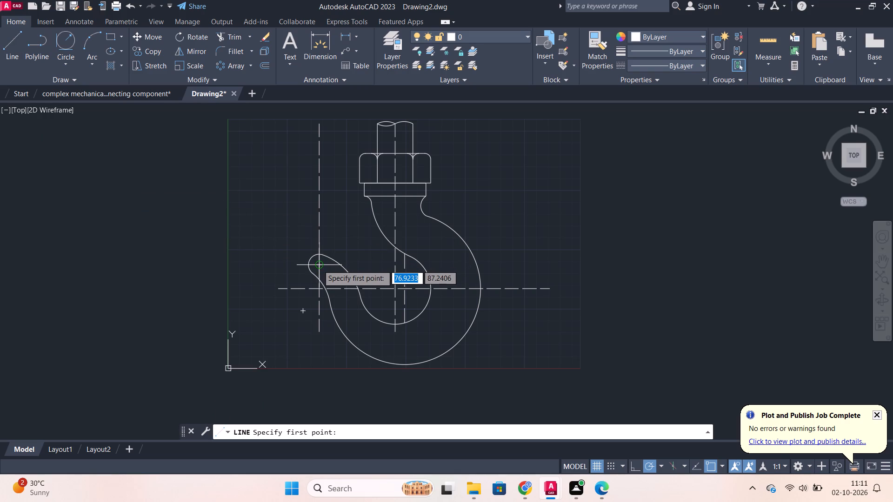
pyautogui.click(318, 265)
pyautogui.click(277, 264)
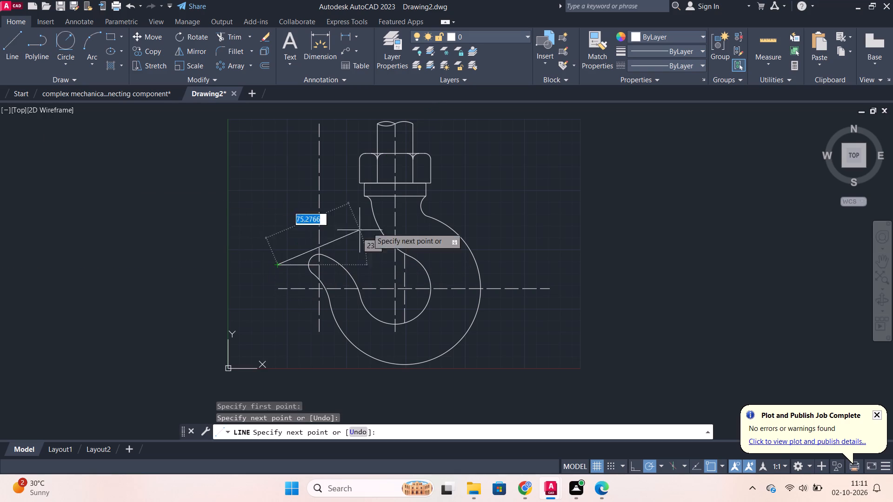
pyautogui.press('Escape')
pyautogui.click(282, 266)
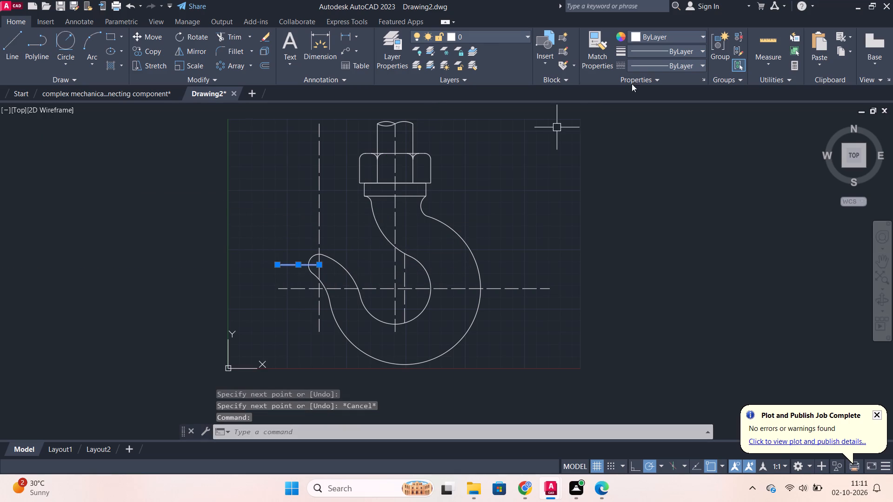
pyautogui.click(657, 66)
pyautogui.click(677, 106)
pyautogui.press('Escape')
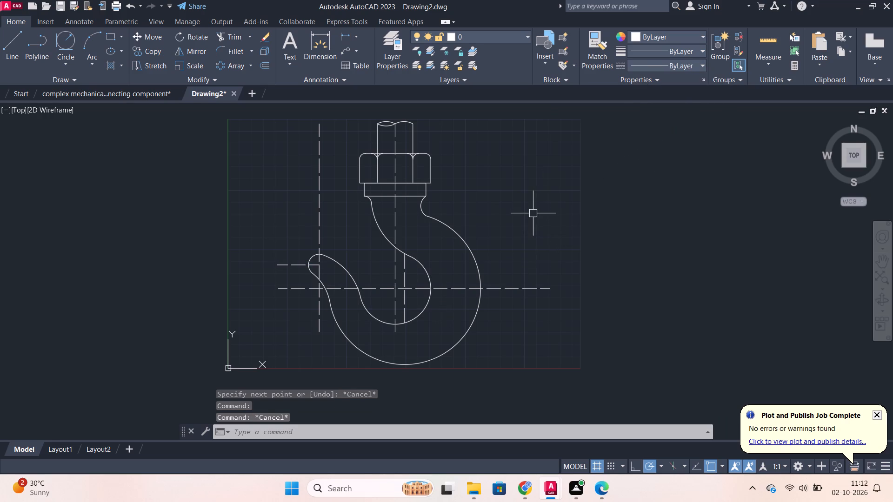
# Lengthen the vertical centre line through the shank downward past the bottom of the outer arc.
pyautogui.moveTo(530, 214); pyautogui.dragTo(528, 182, button='middle')
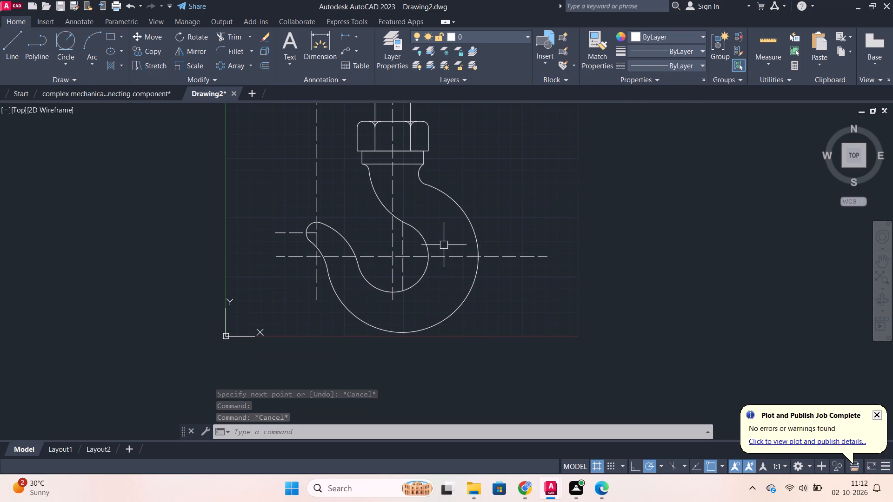
pyautogui.scroll(-1, 444, 245)
pyautogui.scroll(1, 444, 236)
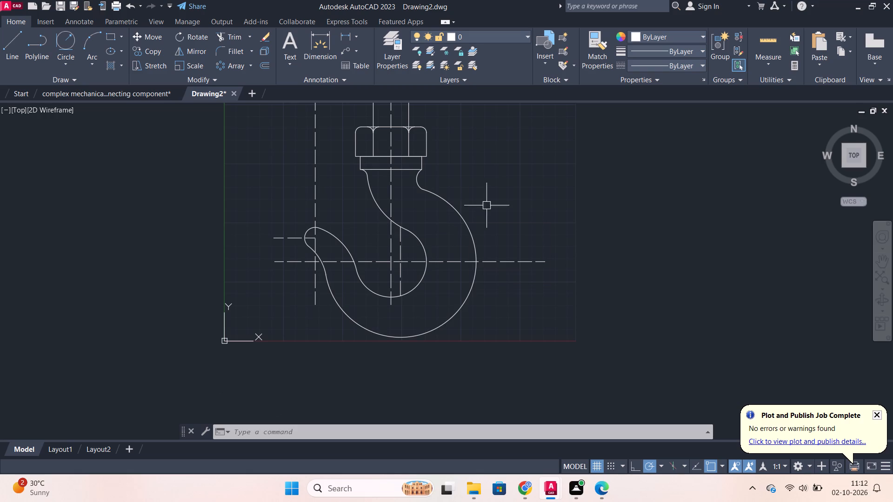
pyautogui.click(394, 284)
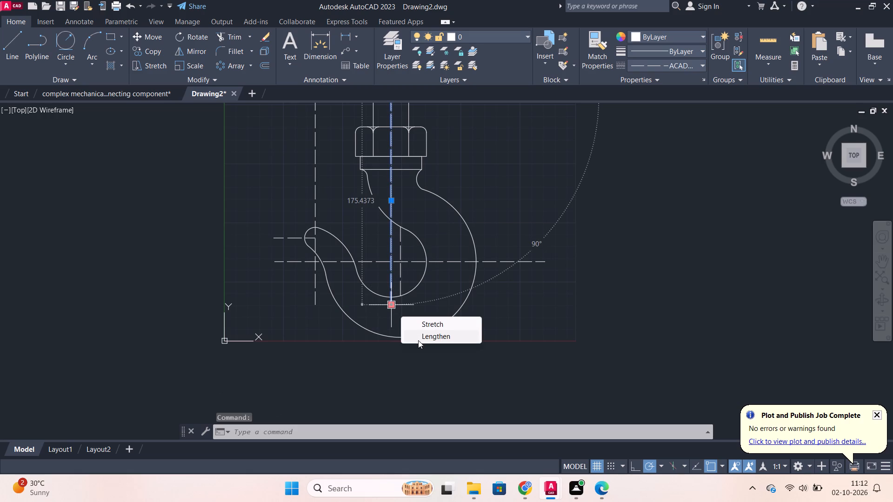
pyautogui.click(418, 339)
pyautogui.click(412, 359)
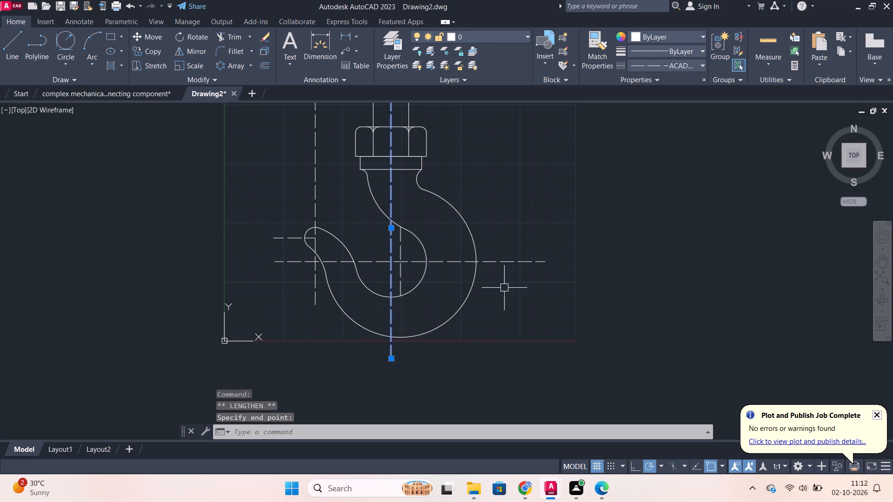
pyautogui.press('Escape')
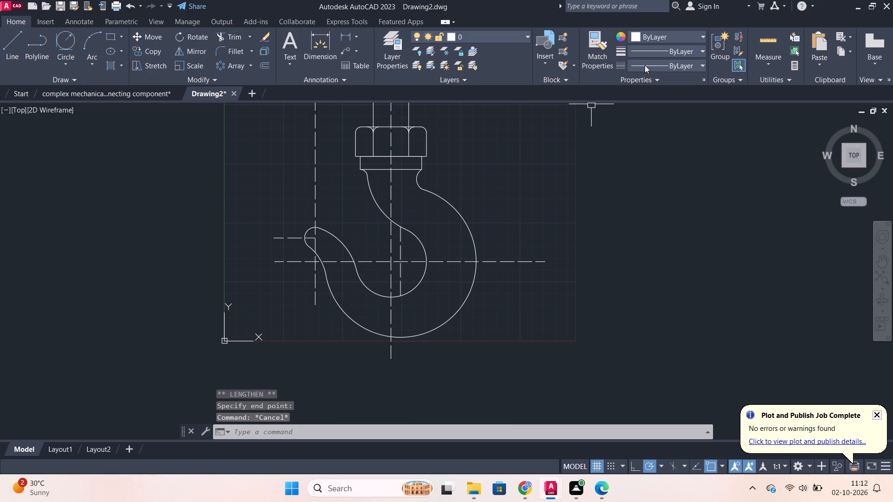
# Change the colour of all five dashed centre lines to orange.
pyautogui.moveTo(527, 147); pyautogui.dragTo(545, 222, button='middle')
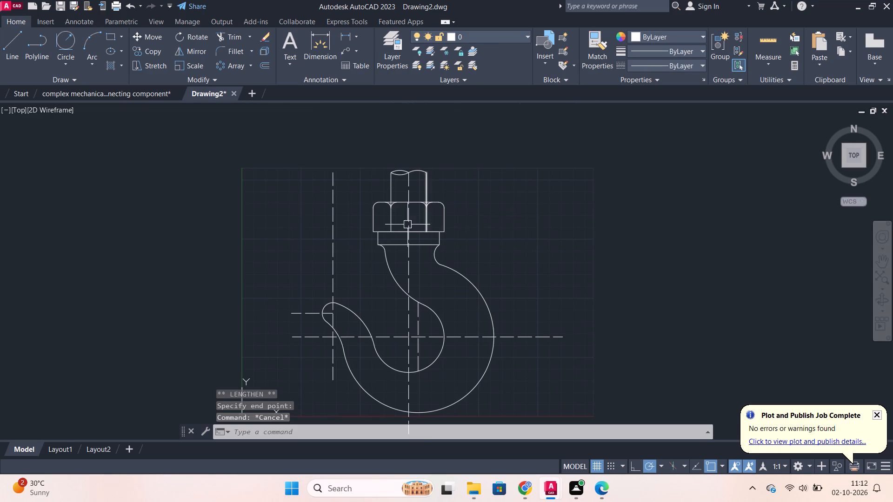
pyautogui.click(330, 216)
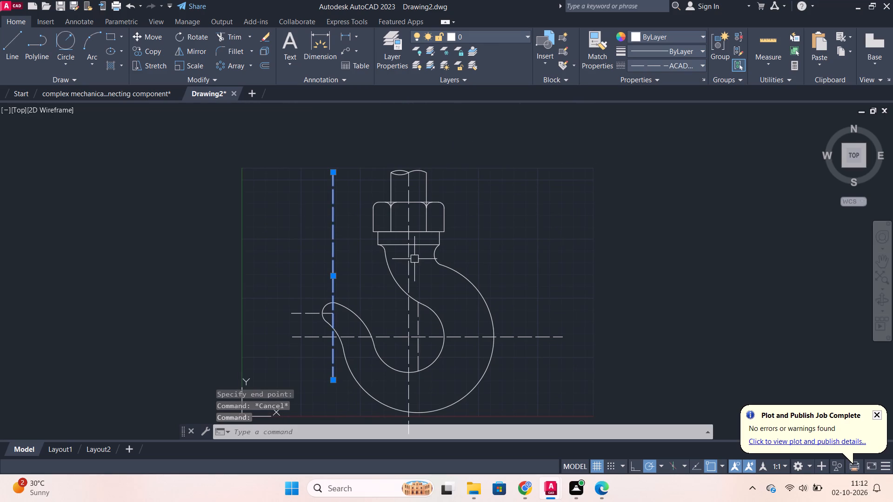
pyautogui.click(410, 265)
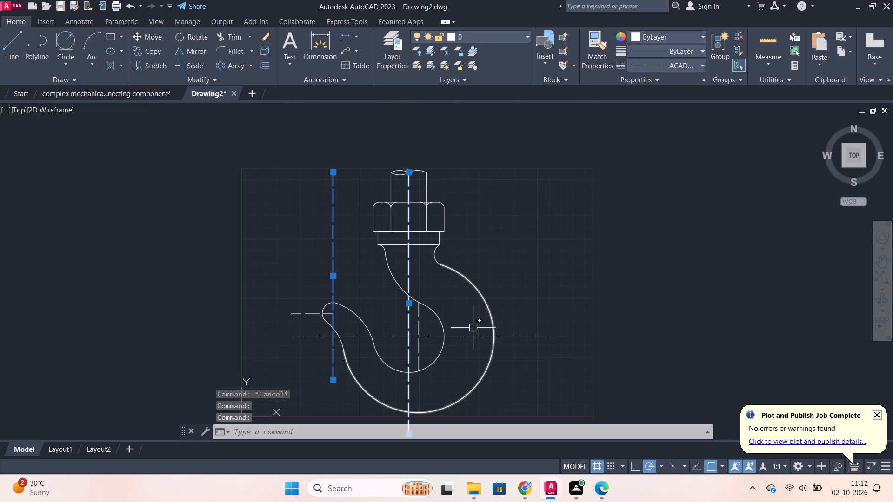
pyautogui.click(427, 339)
pyautogui.click(421, 324)
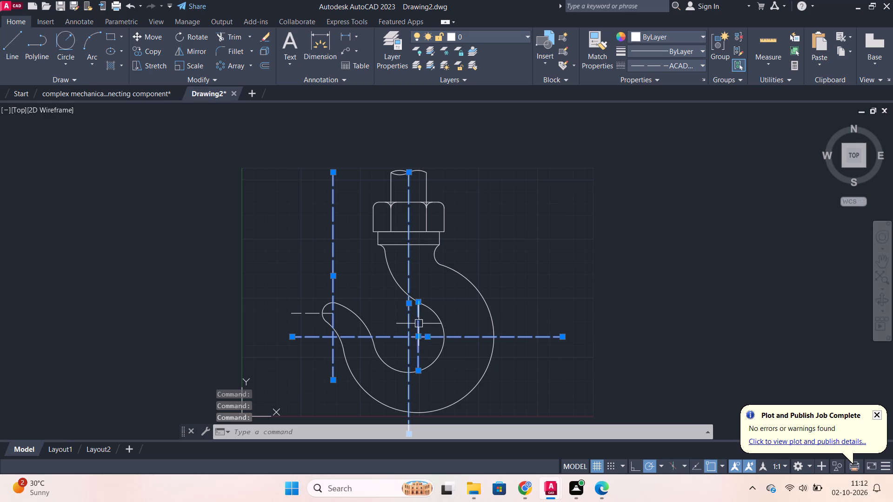
pyautogui.click(305, 315)
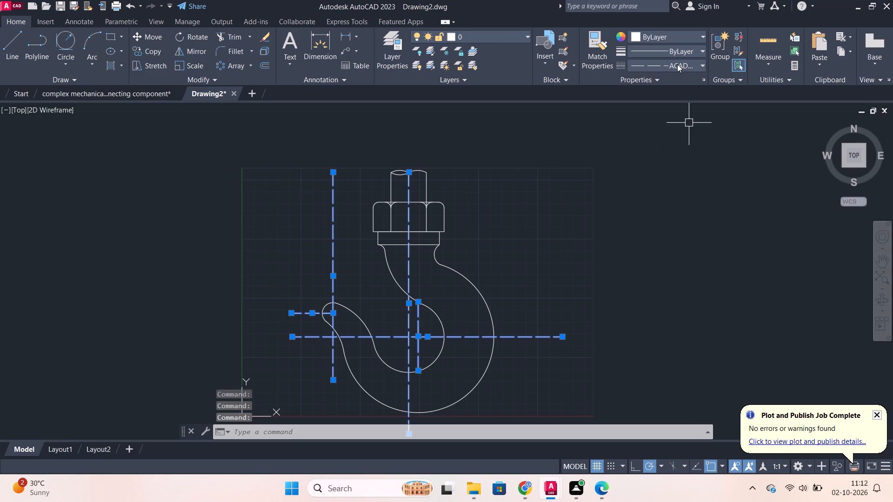
pyautogui.click(676, 39)
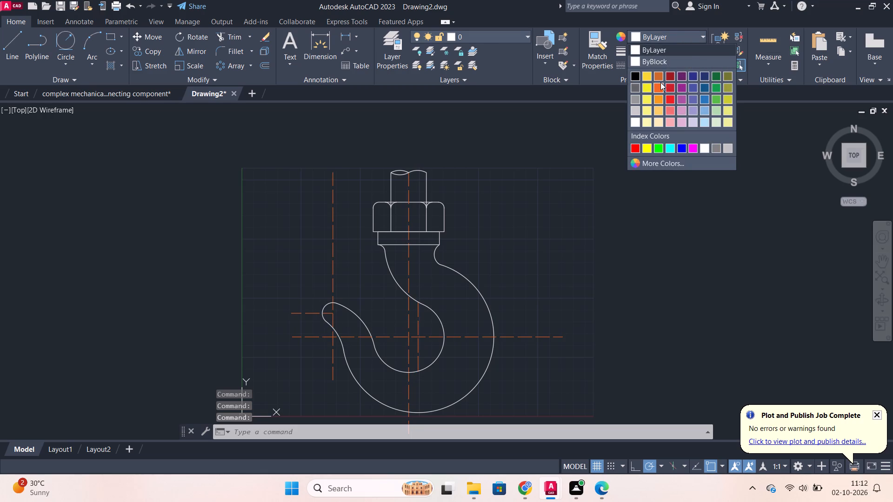
pyautogui.click(660, 82)
pyautogui.press('Escape')
pyautogui.moveTo(562, 252); pyautogui.dragTo(554, 218, button='middle')
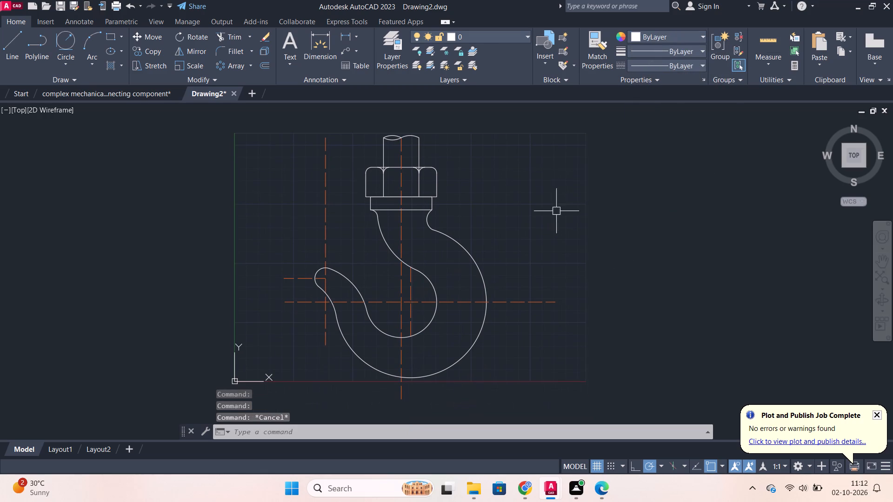
# In the ISO-25 dimension style, turn off drawing the dimension line between extension lines and set the linear precision to 0.0.
pyautogui.click(342, 39)
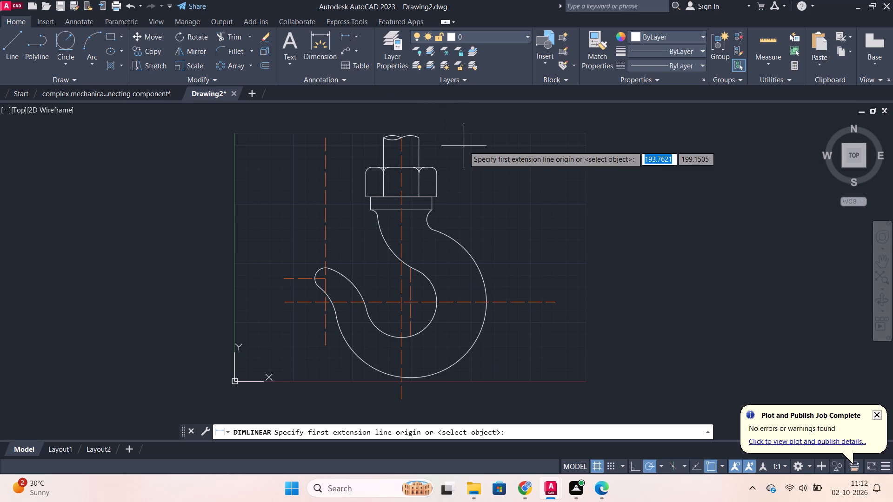
pyautogui.press('Escape')
pyautogui.press('d')
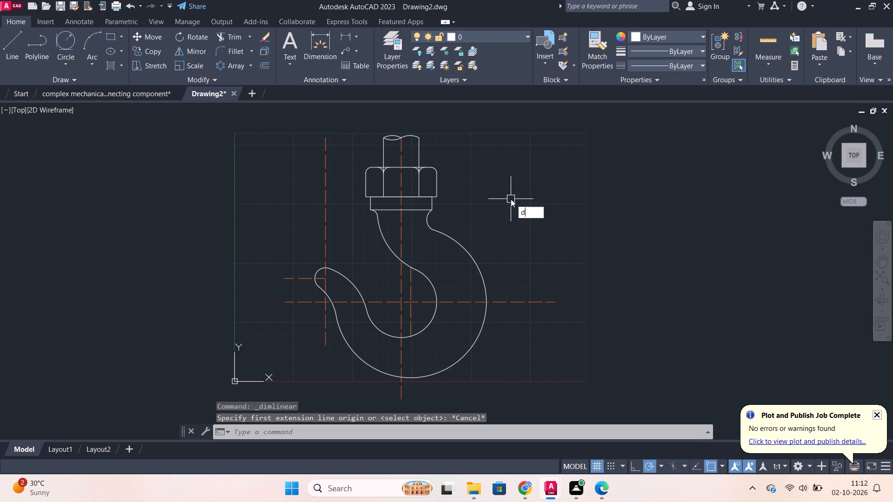
pyautogui.press('Return')
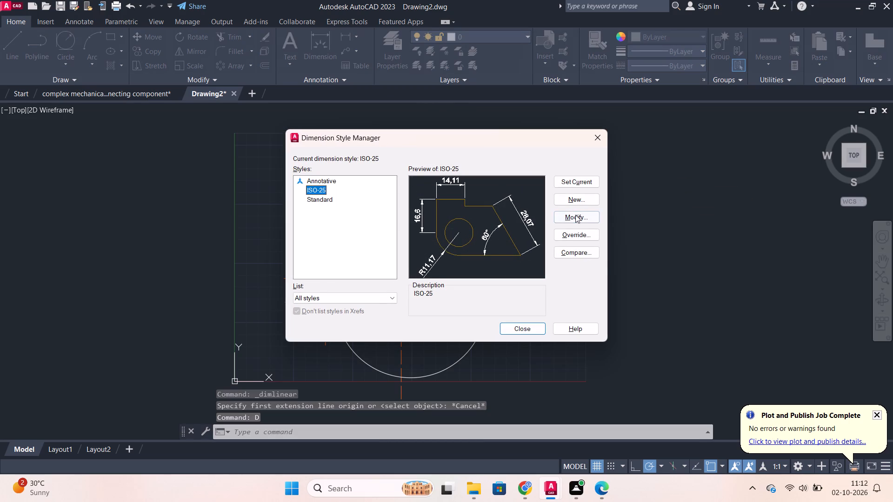
pyautogui.click(575, 215)
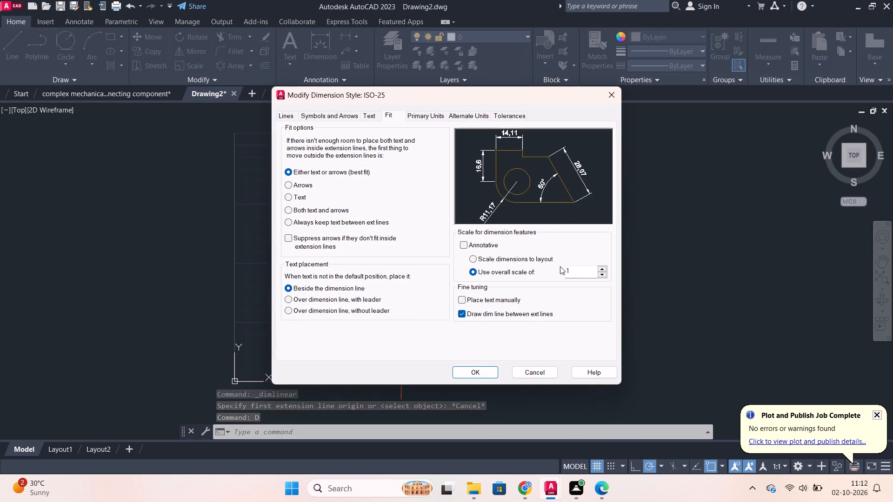
pyautogui.click(462, 313)
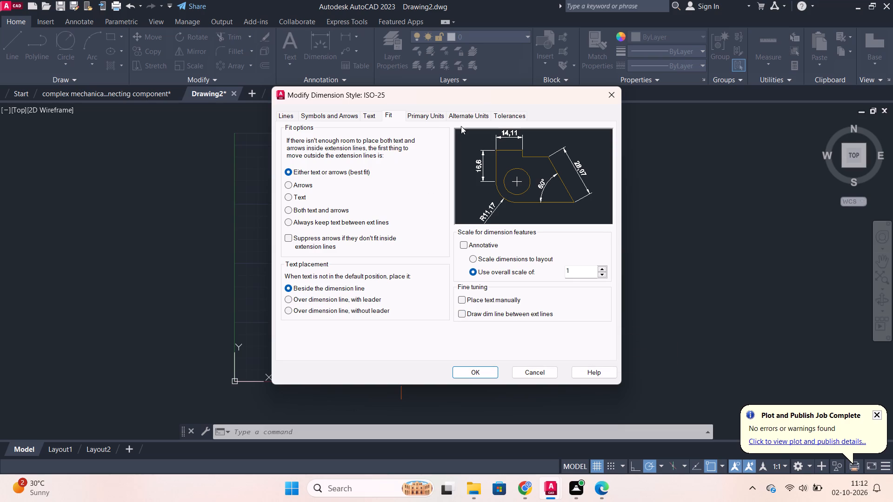
pyautogui.click(431, 112)
pyautogui.click(418, 153)
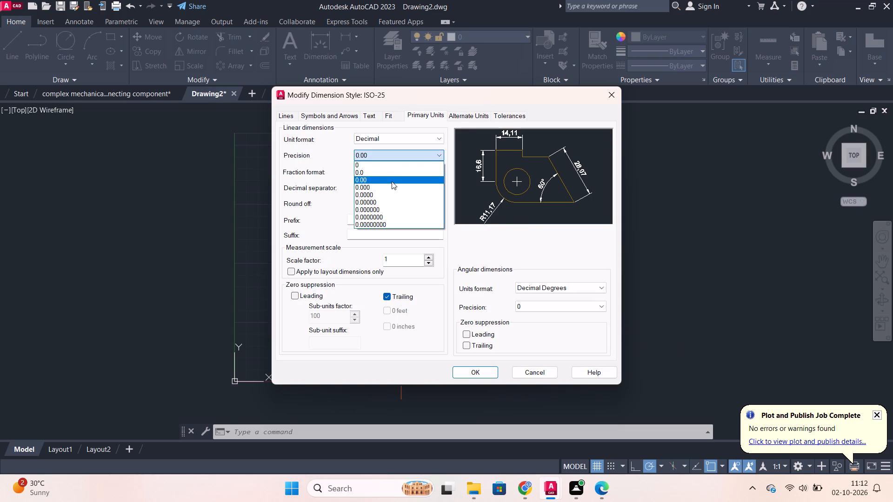
pyautogui.click(373, 173)
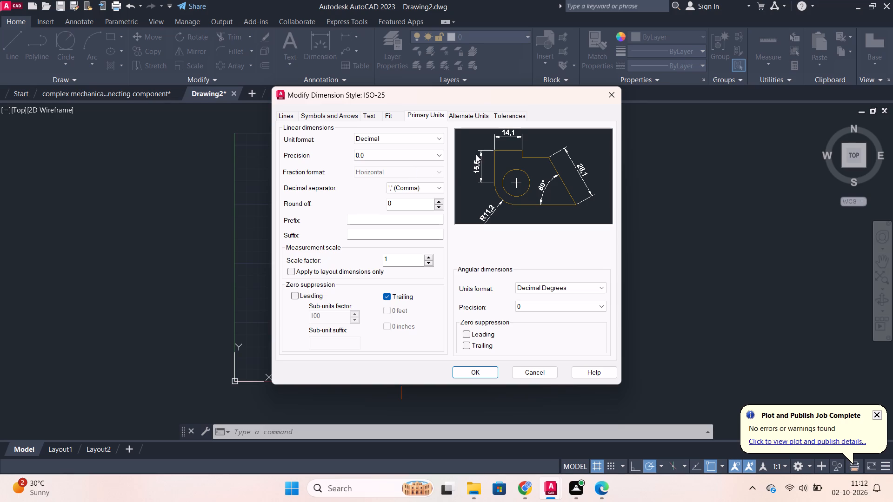
# Set the ISO-25 style's text alignment to ISO standard, save it and make it the current dimension style.
pyautogui.click(482, 116)
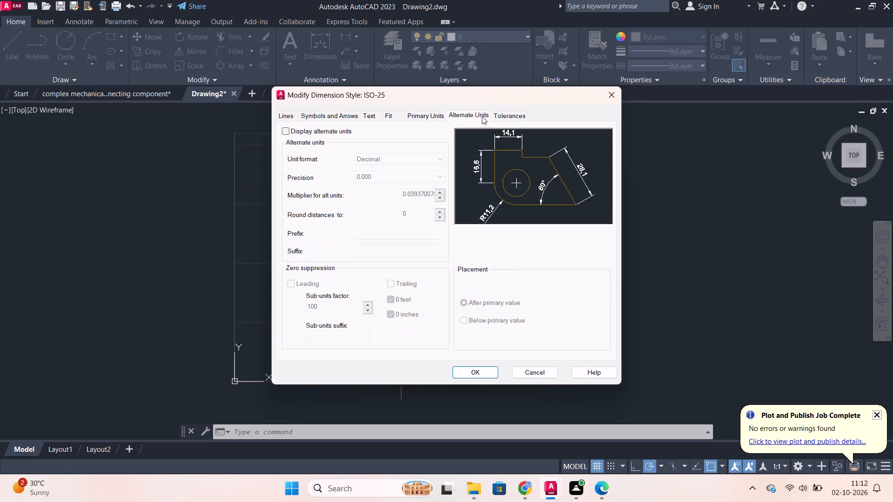
pyautogui.click(360, 115)
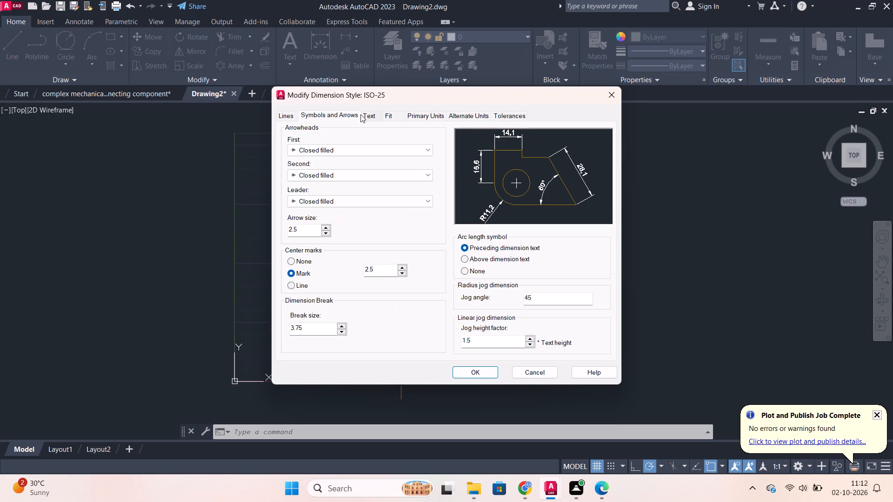
pyautogui.click(383, 118)
pyautogui.click(377, 115)
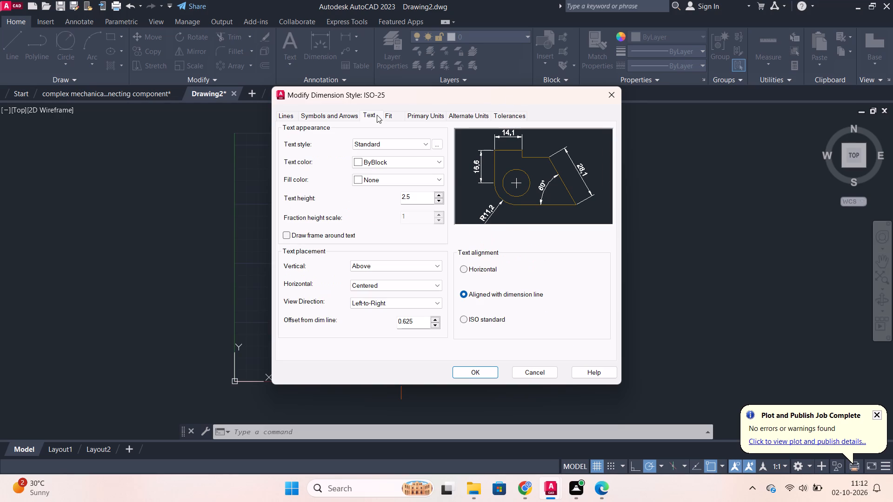
pyautogui.click(462, 324)
pyautogui.click(462, 320)
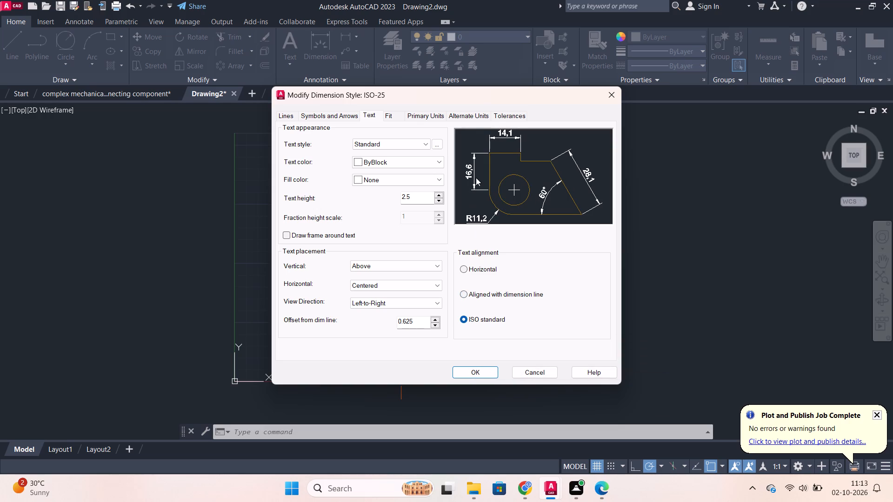
pyautogui.click(409, 119)
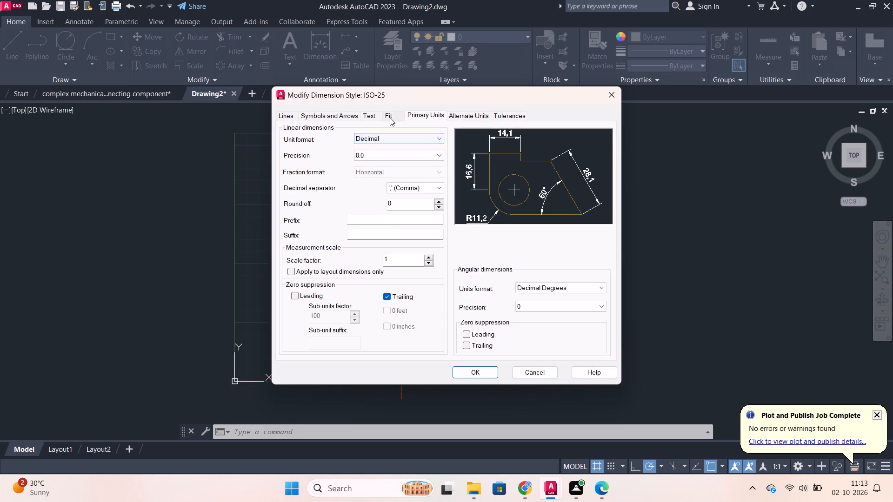
pyautogui.click(390, 118)
pyautogui.click(486, 374)
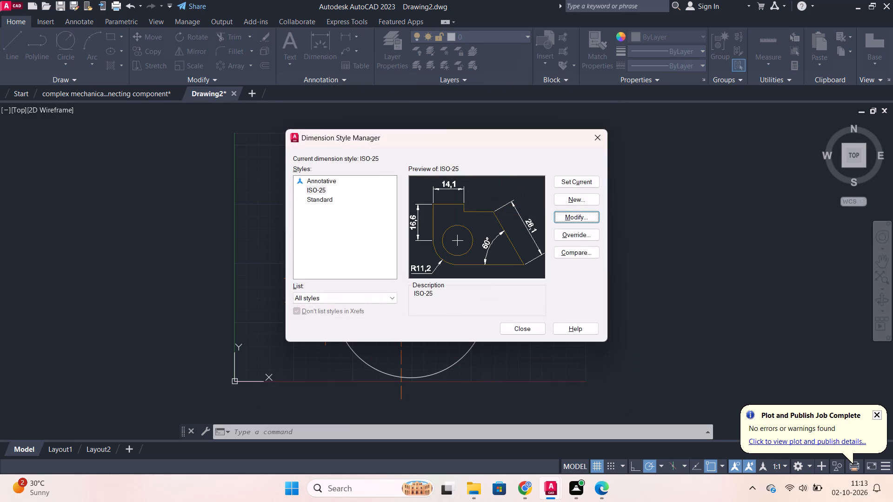
pyautogui.click(563, 185)
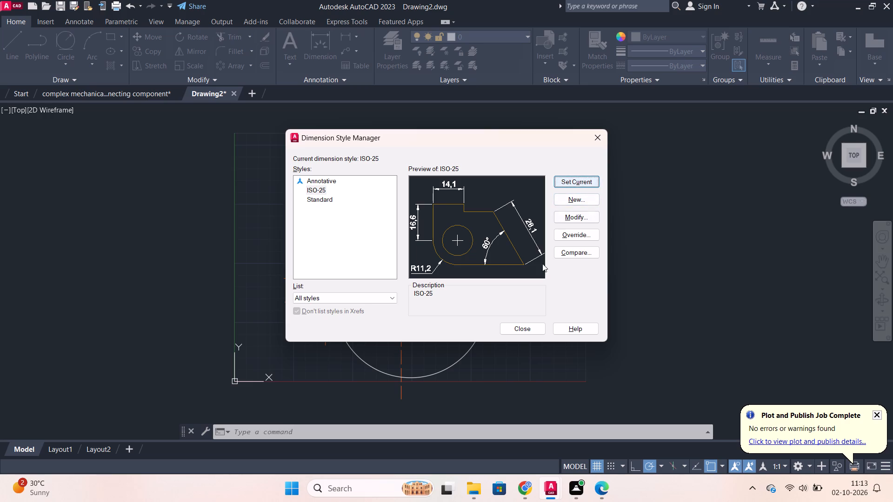
pyautogui.click(527, 331)
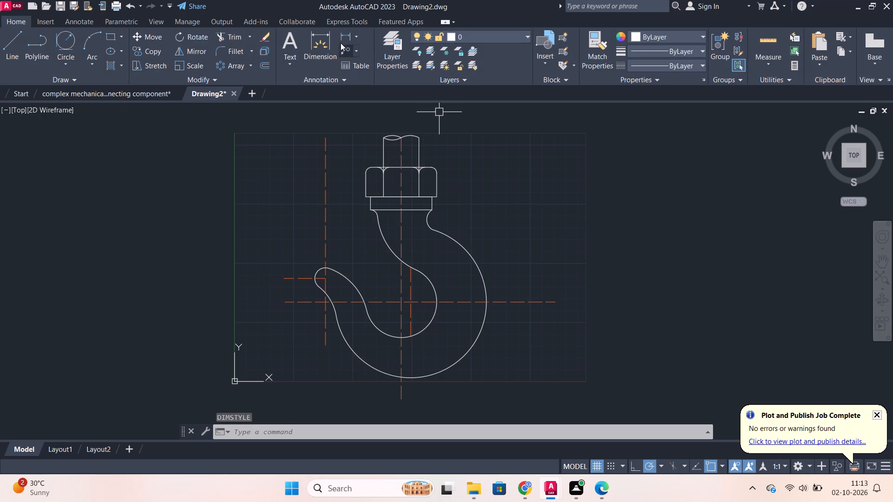
# Add a vertical linear dimension from the shank's top corner to the long horizontal centre line, placed outside the hook's outer arc.
pyautogui.click(340, 34)
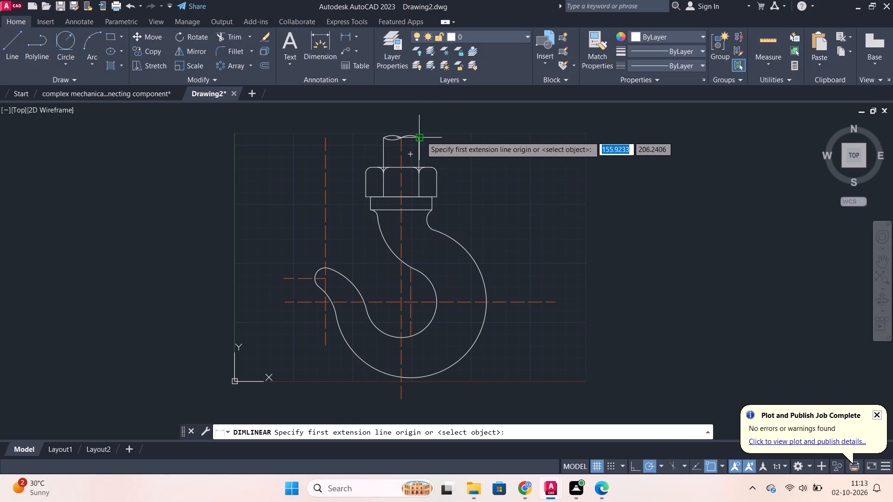
pyautogui.click(421, 136)
pyautogui.click(505, 304)
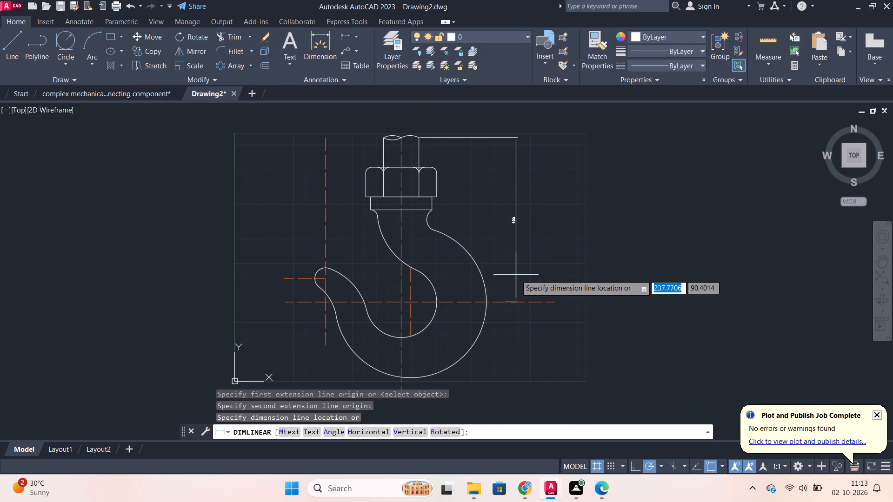
pyautogui.scroll(2, 516, 275)
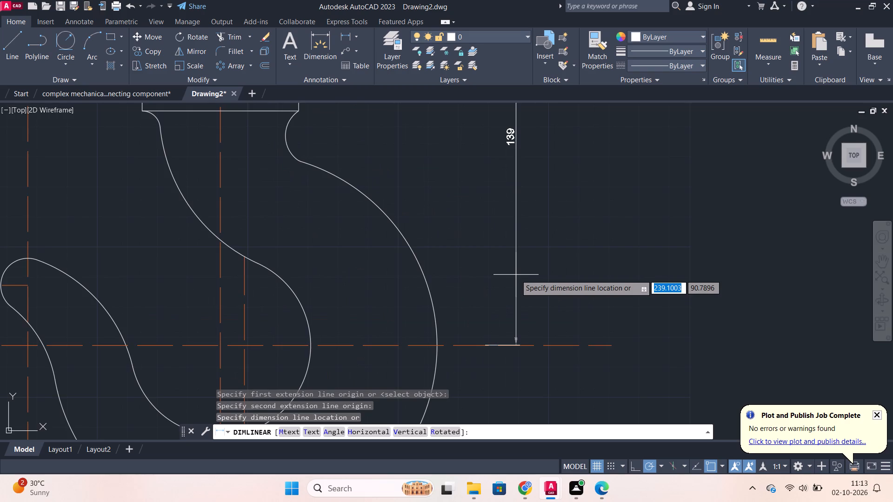
pyautogui.scroll(-3, 516, 275)
pyautogui.scroll(1, 513, 273)
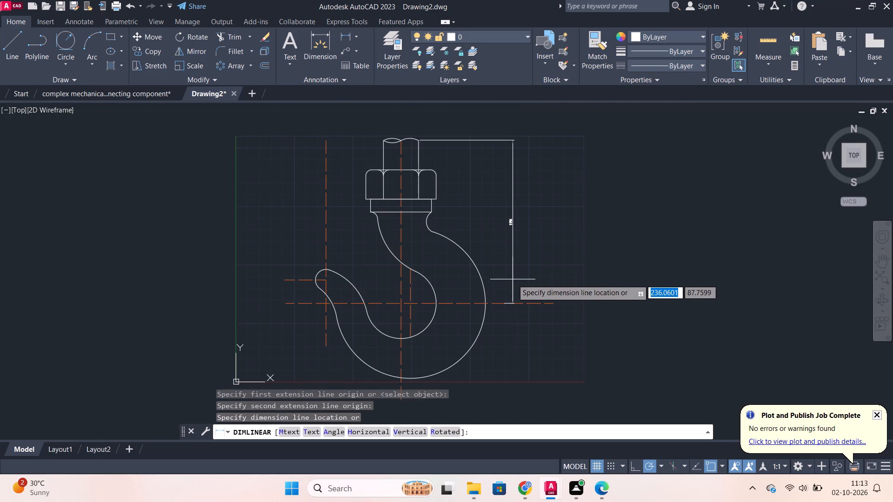
pyautogui.click(513, 279)
pyautogui.press('Escape')
# Modify the ISO-25 dimension style to an arrow size of 4 and a text height of 6, and keep it current.
pyautogui.press('d')
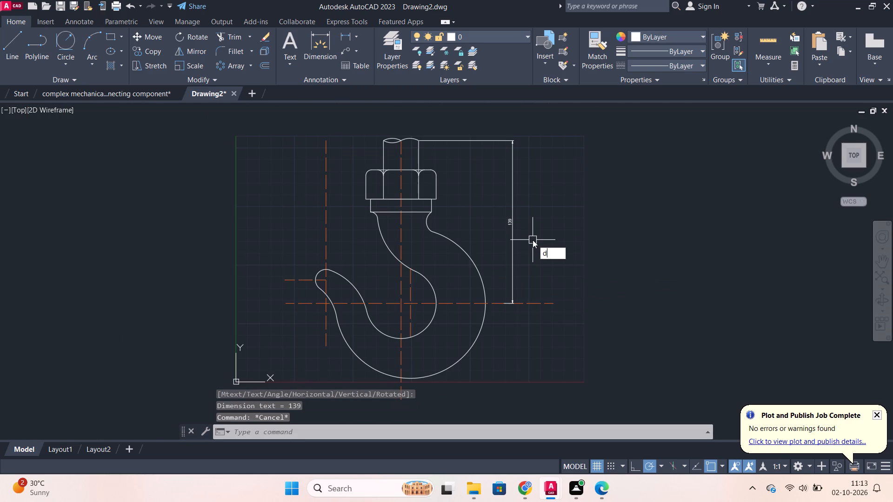
pyautogui.press('Return')
pyautogui.click(579, 216)
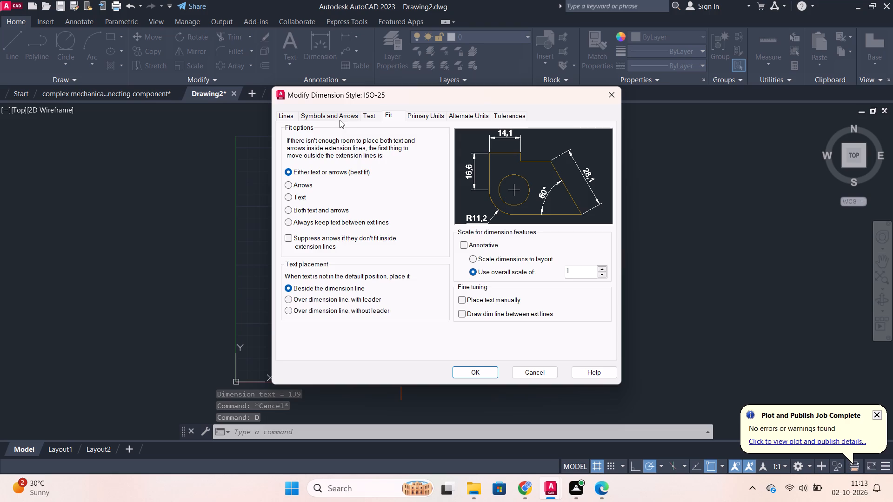
pyautogui.click(340, 120)
pyautogui.moveTo(303, 230); pyautogui.dragTo(271, 230)
pyautogui.press('4')
pyautogui.press('Return')
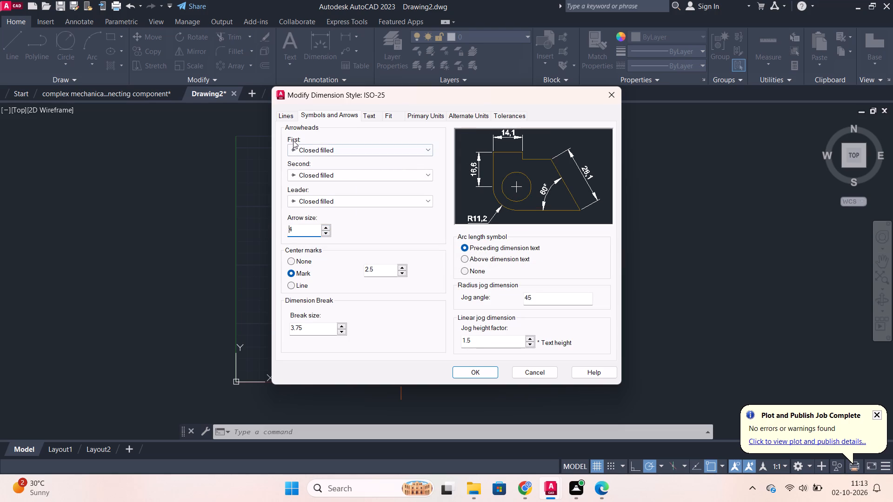
pyautogui.click(368, 120)
pyautogui.moveTo(414, 202); pyautogui.dragTo(400, 201)
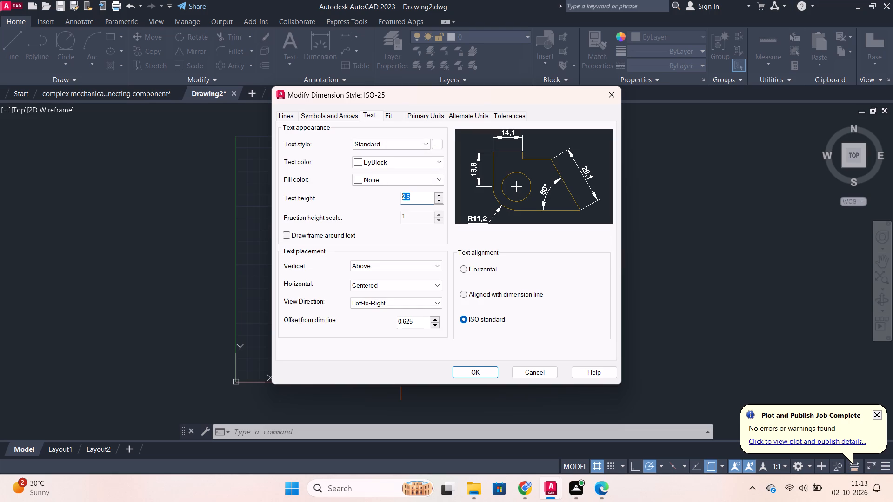
pyautogui.moveTo(400, 201); pyautogui.dragTo(383, 201)
pyautogui.press('6')
pyautogui.press('Return')
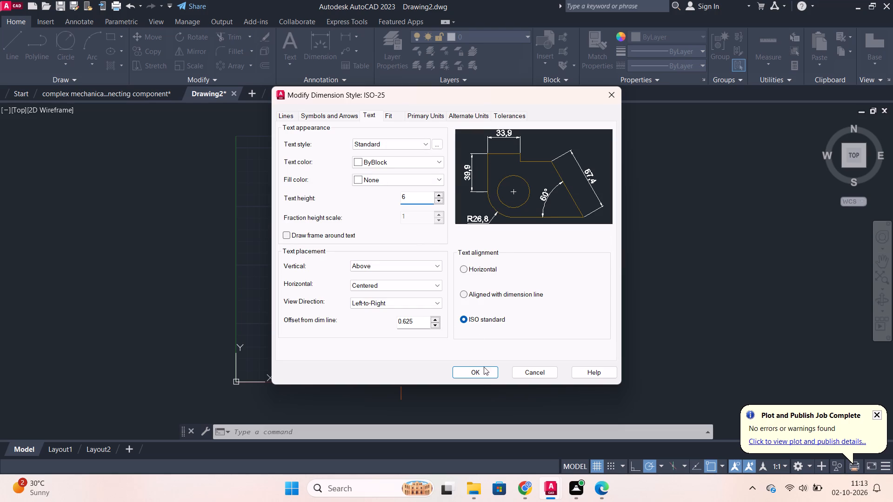
pyautogui.click(484, 372)
pyautogui.click(573, 182)
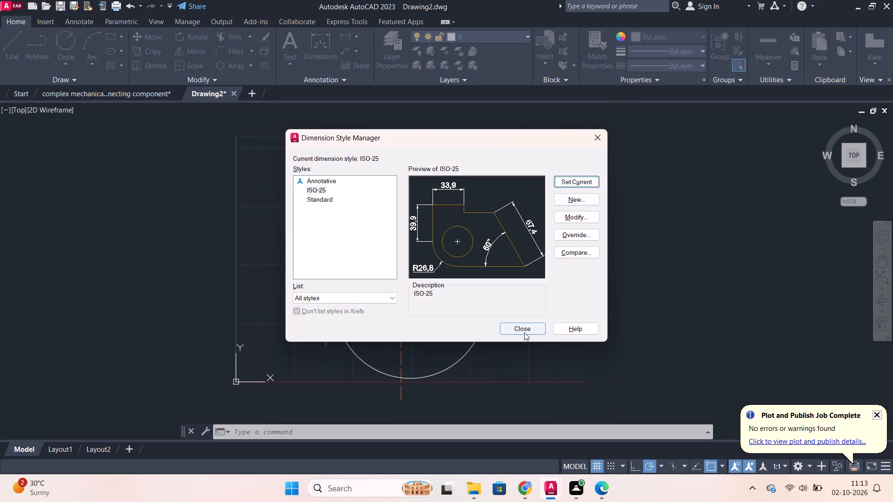
pyautogui.click(522, 326)
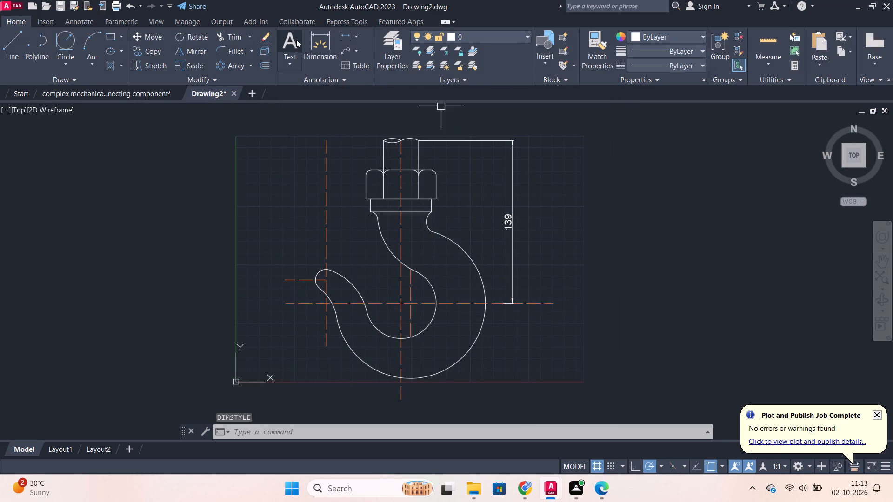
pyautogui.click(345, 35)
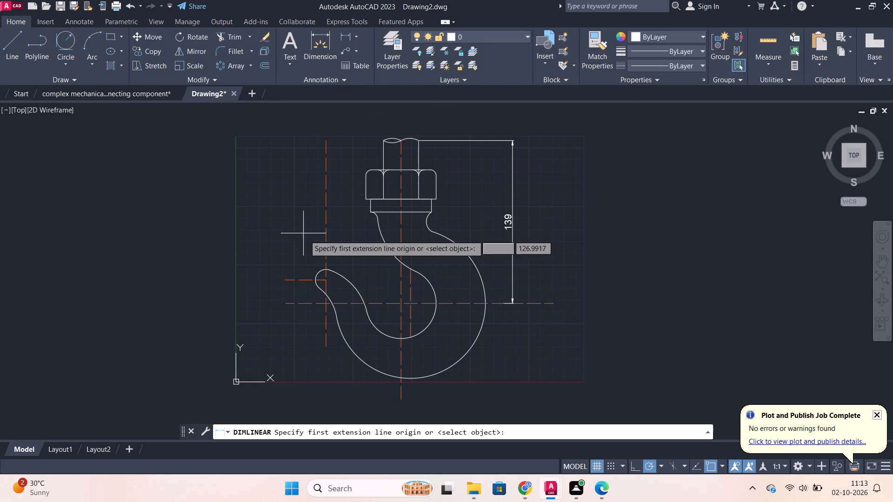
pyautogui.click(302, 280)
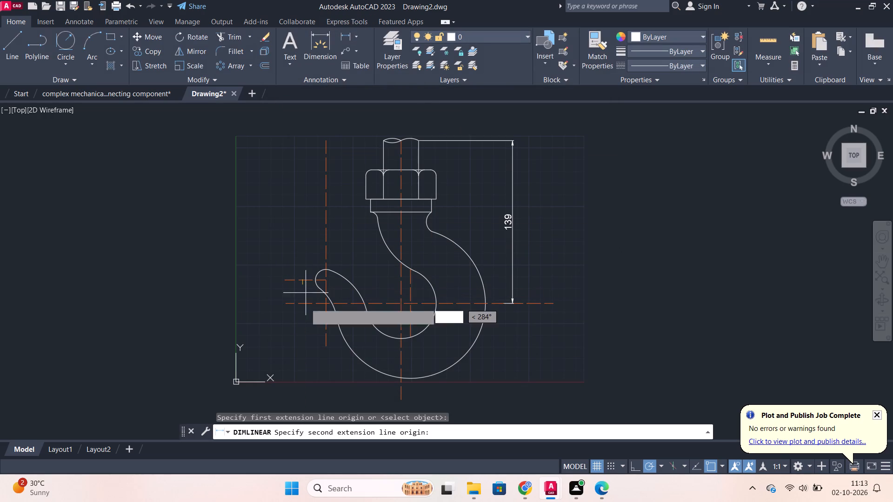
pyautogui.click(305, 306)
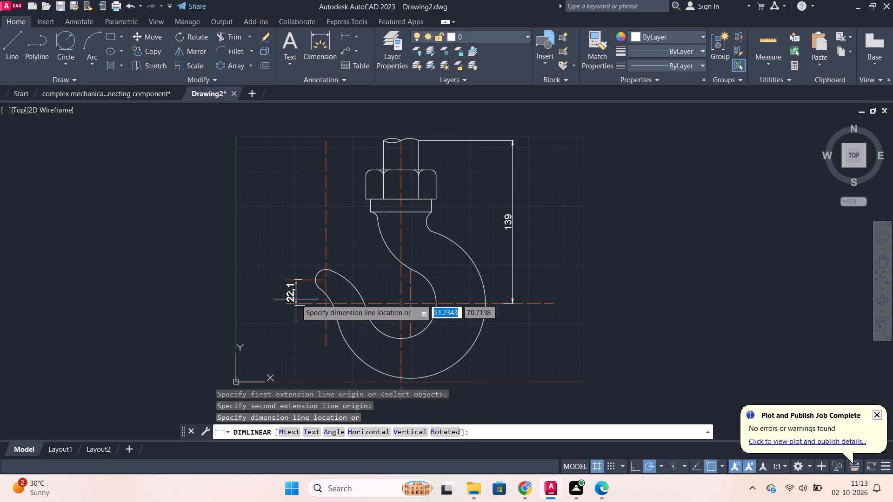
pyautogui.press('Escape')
# Add a vertical linear dimension between the hook tip's short horizontal centre line and the long horizontal centre line, placed outside the tip.
pyautogui.scroll(1, 291, 283)
pyautogui.press('space')
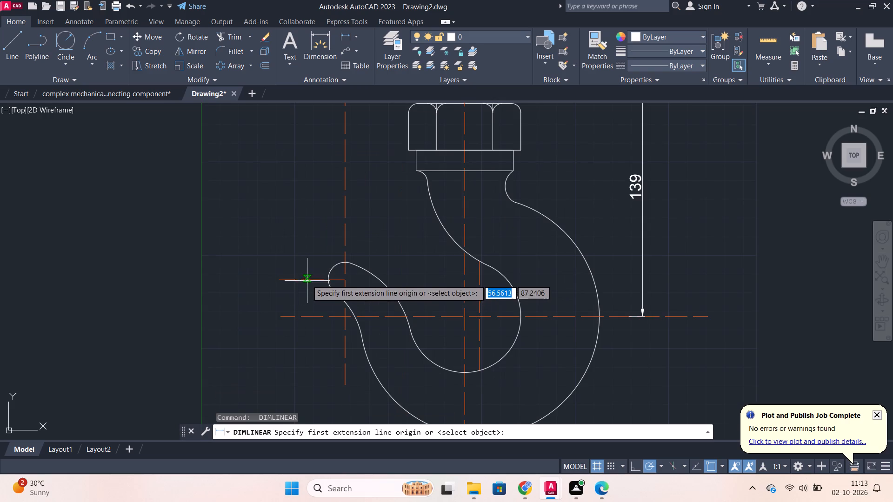
pyautogui.click(307, 277)
pyautogui.click(306, 316)
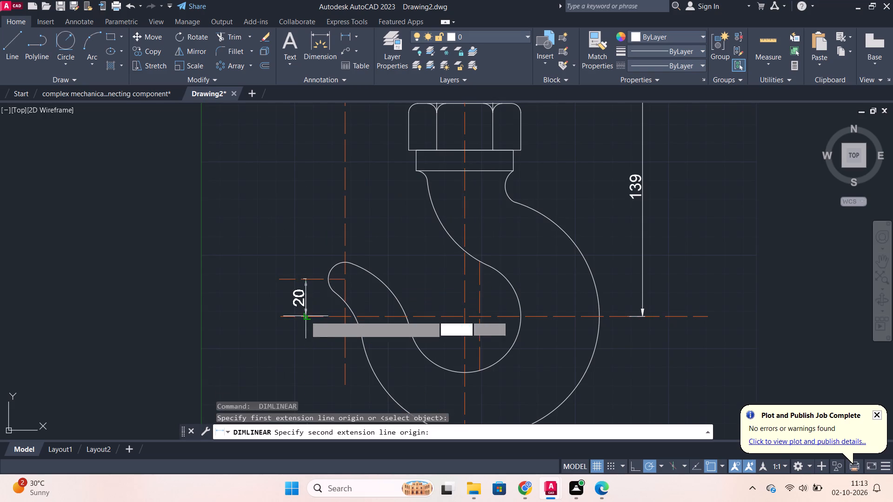
pyautogui.click(296, 311)
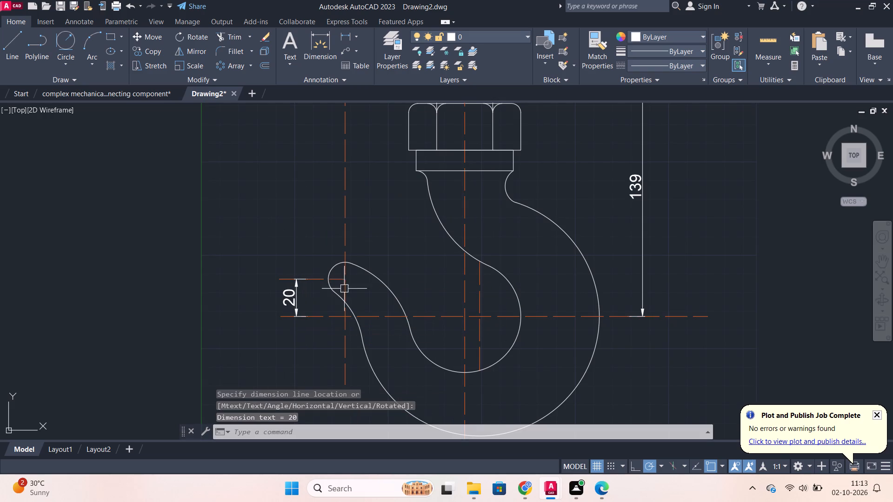
# Add a horizontal linear dimension between the main vertical centre line and the adjacent short vertical centre line, just above the long horizontal centre line.
pyautogui.press('space')
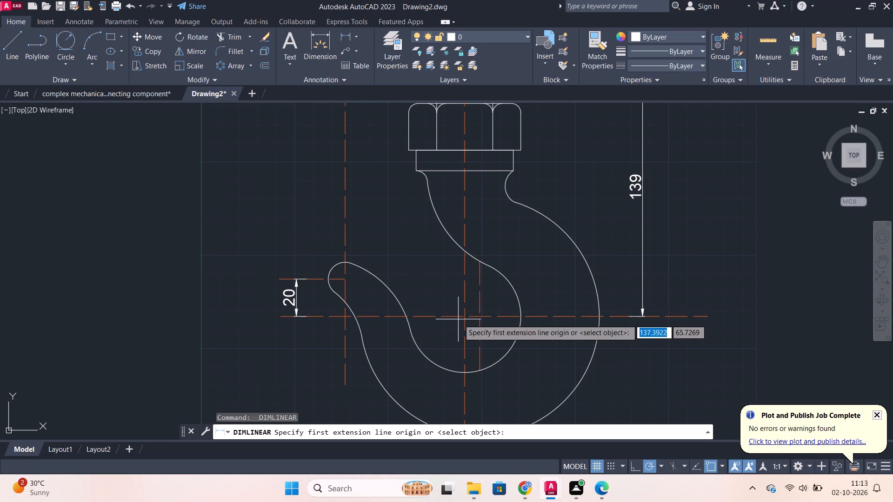
pyautogui.click(463, 317)
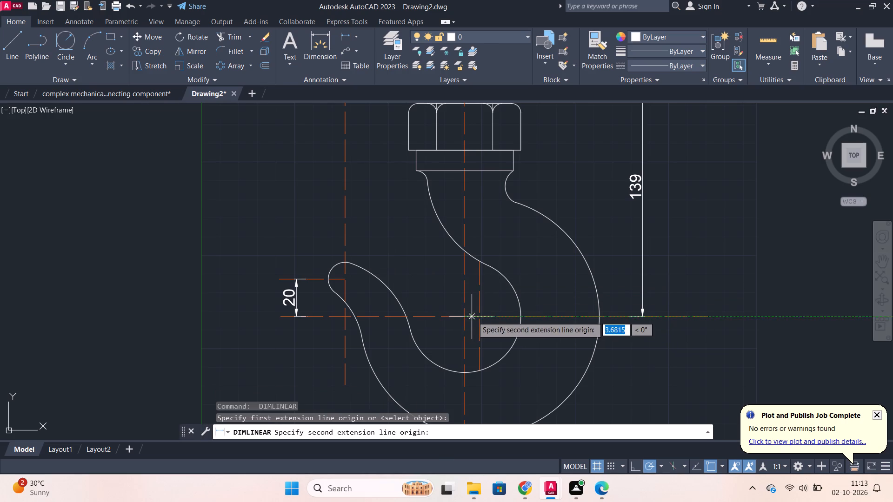
pyautogui.click(478, 317)
pyautogui.click(478, 305)
# Add a vertical linear dimension for the collar's height below the nut, placed outside the collar on the outer-arc side.
pyautogui.scroll(-1, 504, 291)
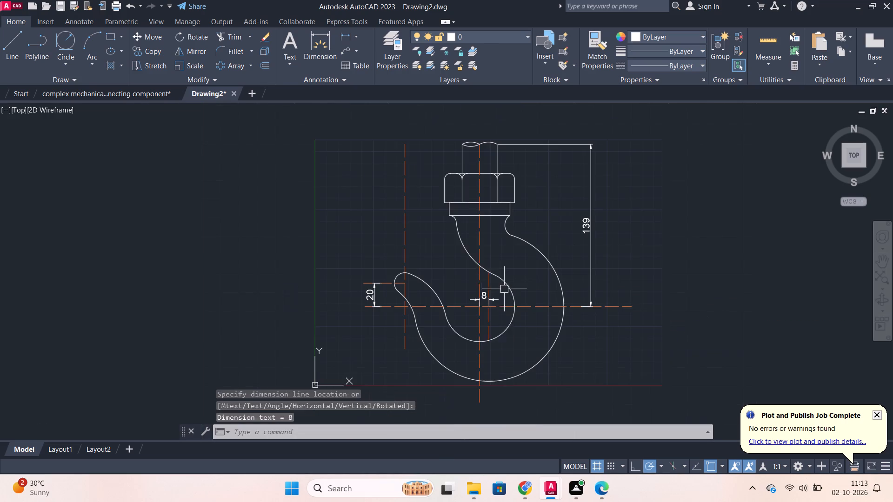
pyautogui.press('space')
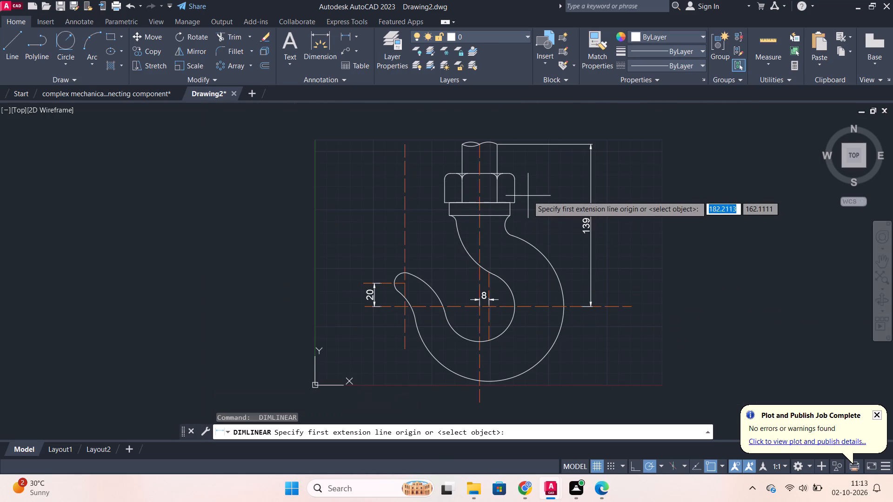
pyautogui.scroll(1, 528, 196)
pyautogui.click(498, 209)
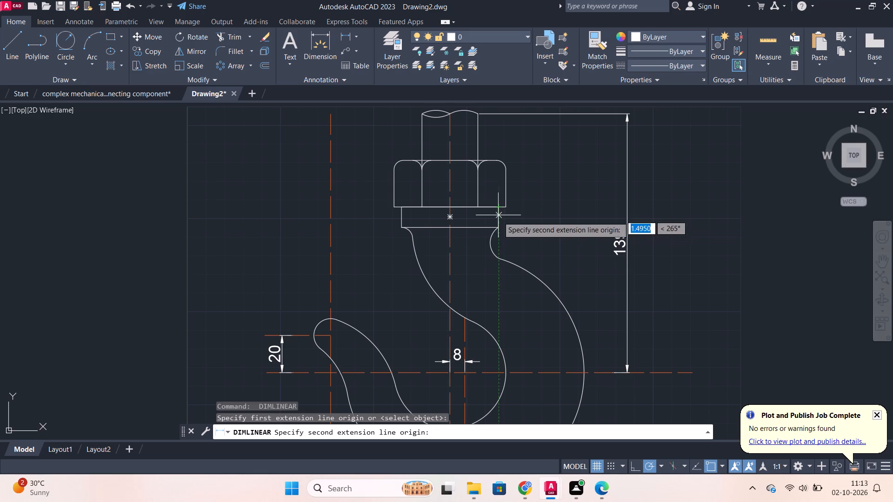
pyautogui.click(499, 230)
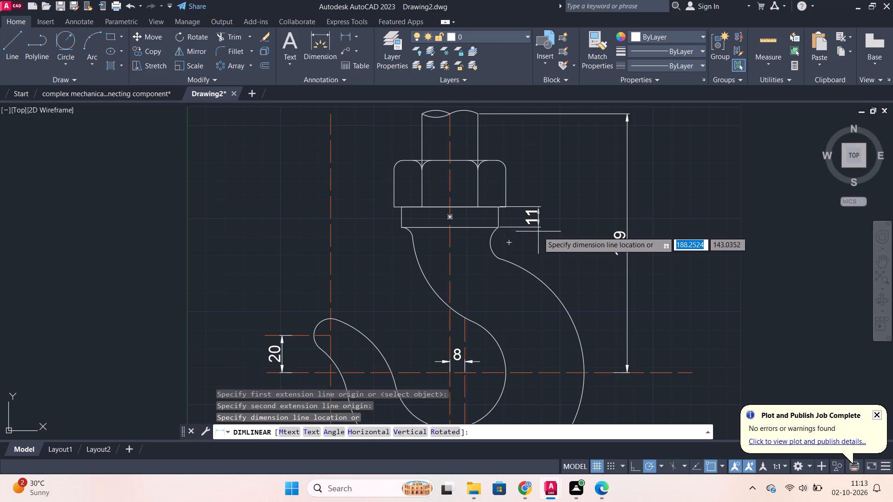
pyautogui.click(538, 231)
# Add a vertical linear dimension for the hex nut's height, placed beside the nut above the collar height dimension.
pyautogui.press('space')
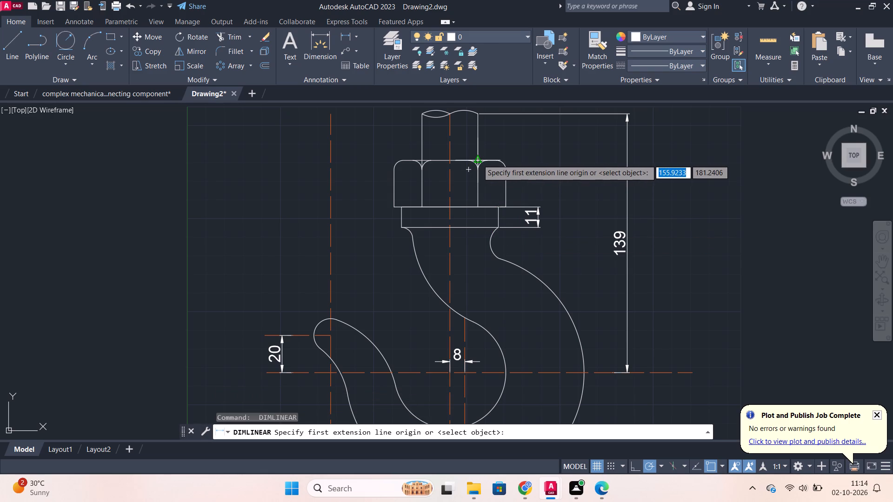
pyautogui.click(478, 159)
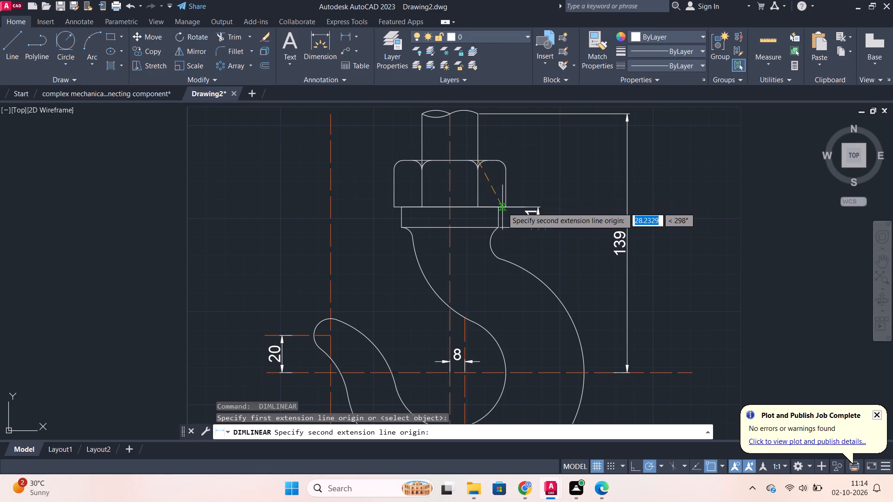
pyautogui.click(507, 207)
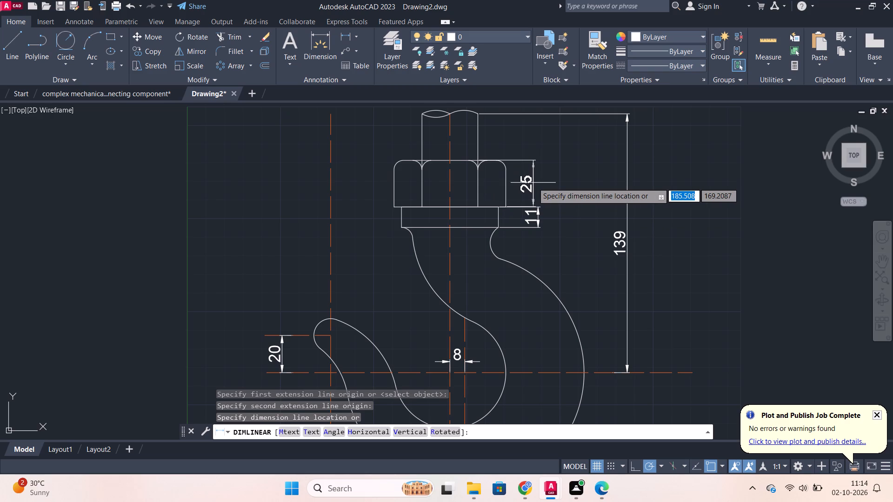
pyautogui.click(537, 177)
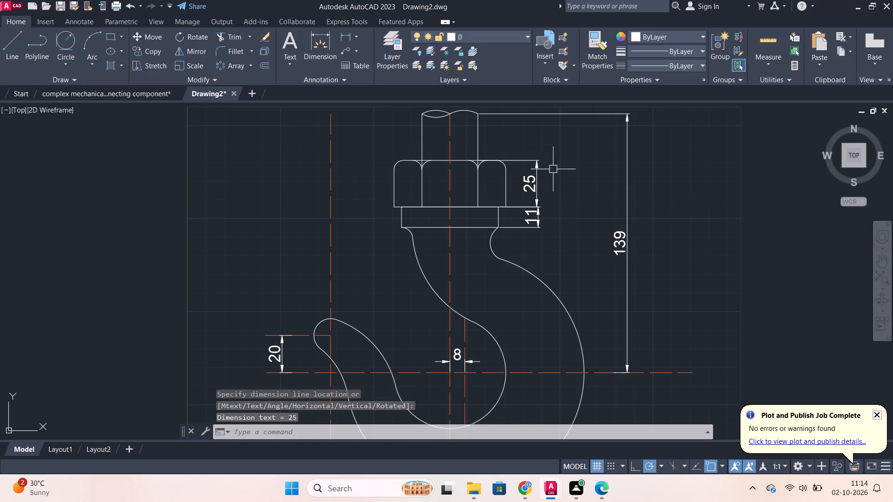
# Add a vertical linear dimension from the shank's top corner to the nut's top edge, in line with the nut height dimension.
pyautogui.moveTo(550, 190); pyautogui.dragTo(542, 214, button='middle')
pyautogui.press('space')
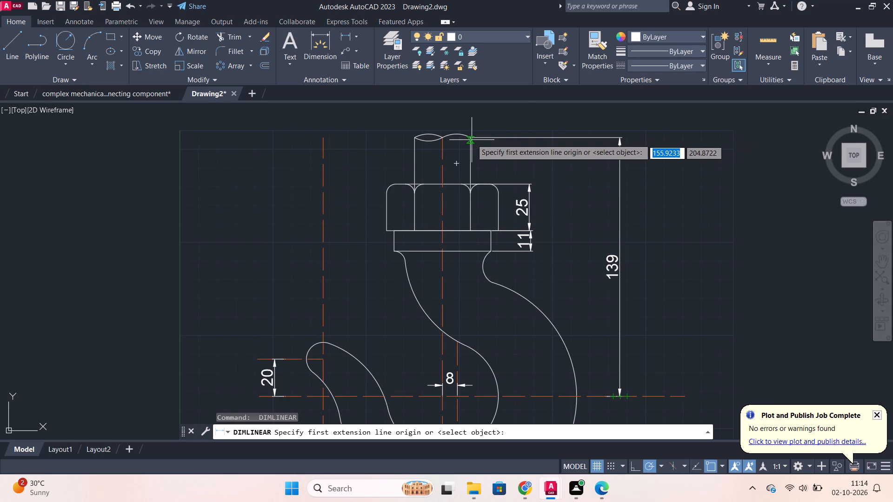
pyautogui.click(471, 139)
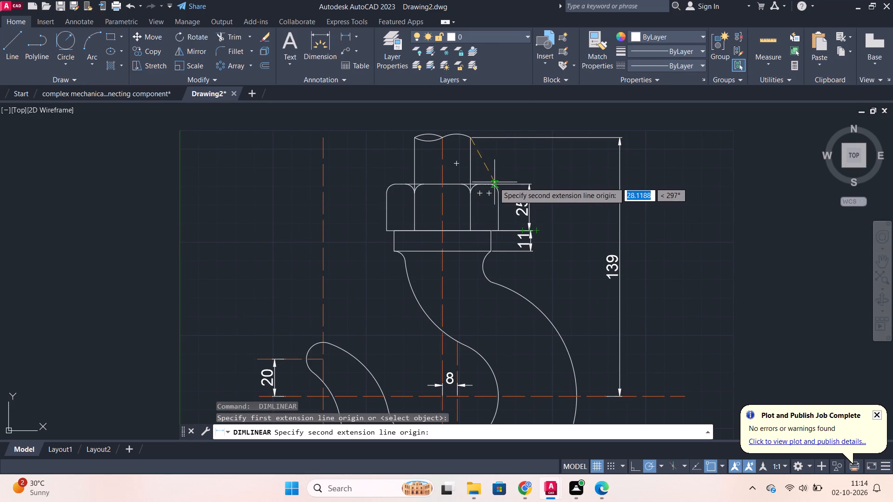
pyautogui.click(488, 182)
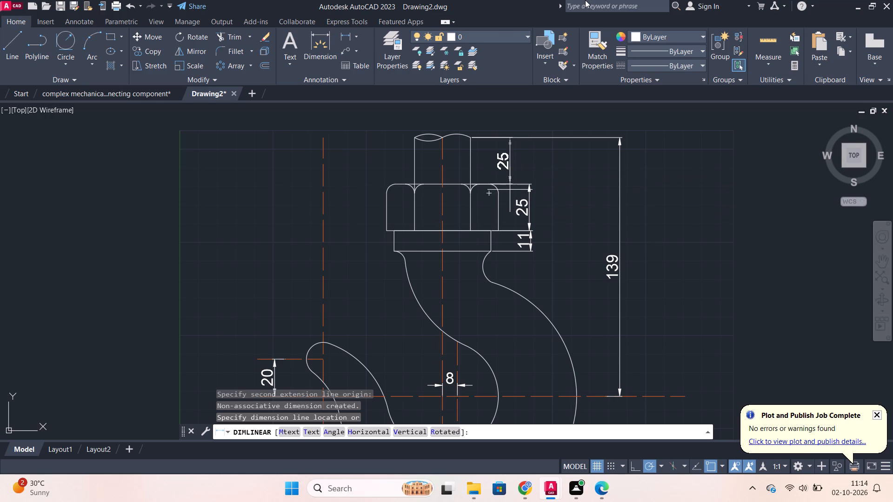
pyautogui.click(530, 168)
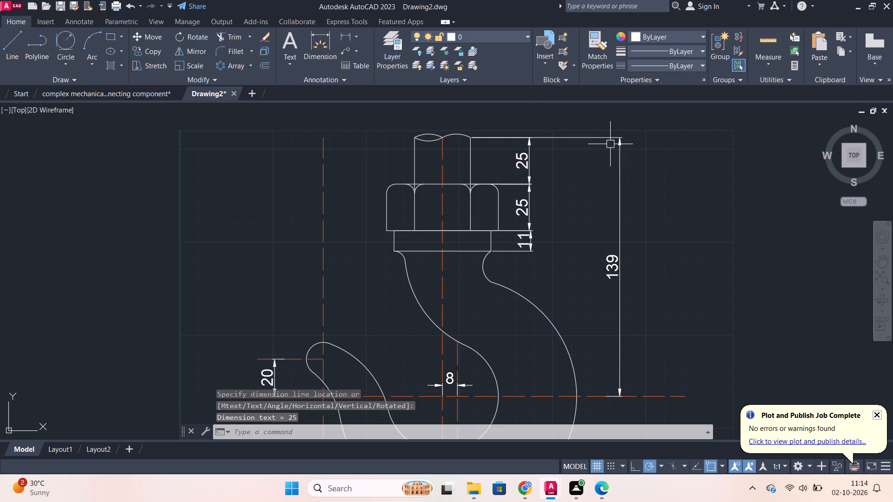
# Add a horizontal linear dimension across the nut's two bottom corners, placed well above the shank's top end.
pyautogui.scroll(-2, 630, 172)
pyautogui.scroll(1, 647, 230)
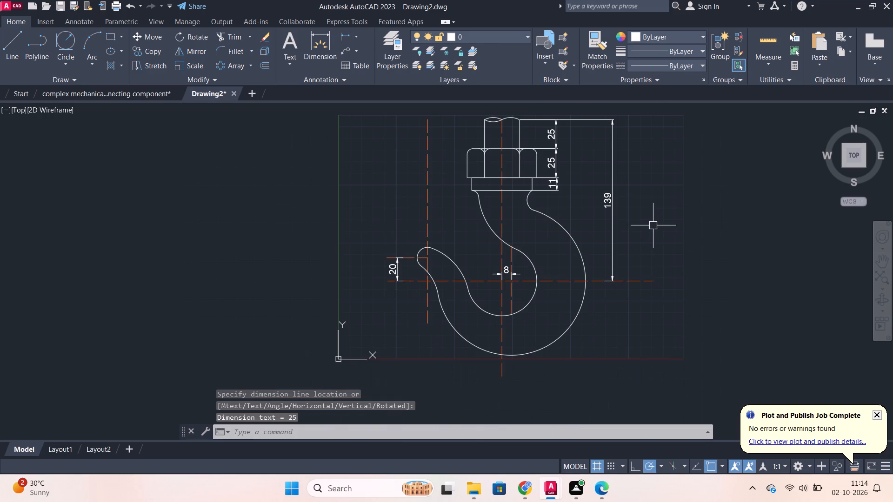
pyautogui.moveTo(620, 221); pyautogui.dragTo(560, 201, button='middle')
pyautogui.moveTo(576, 228); pyautogui.dragTo(567, 292, button='middle')
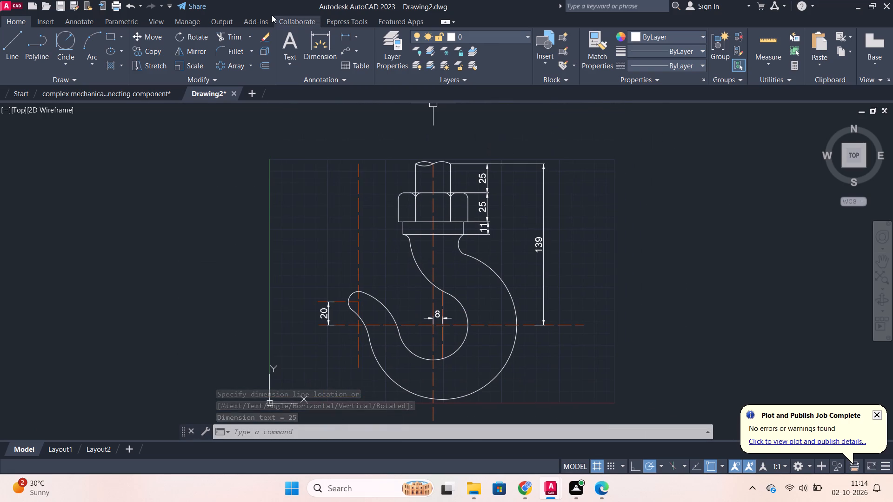
pyautogui.moveTo(348, 34); pyautogui.dragTo(362, 34)
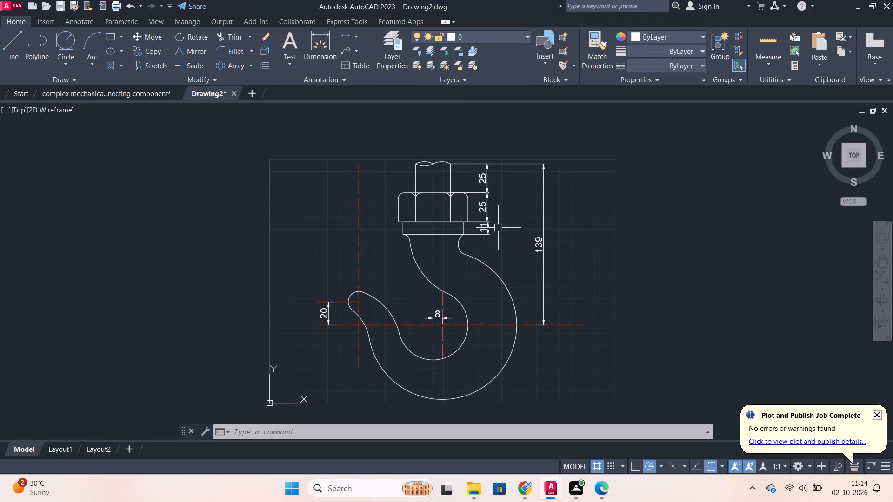
pyautogui.click(345, 39)
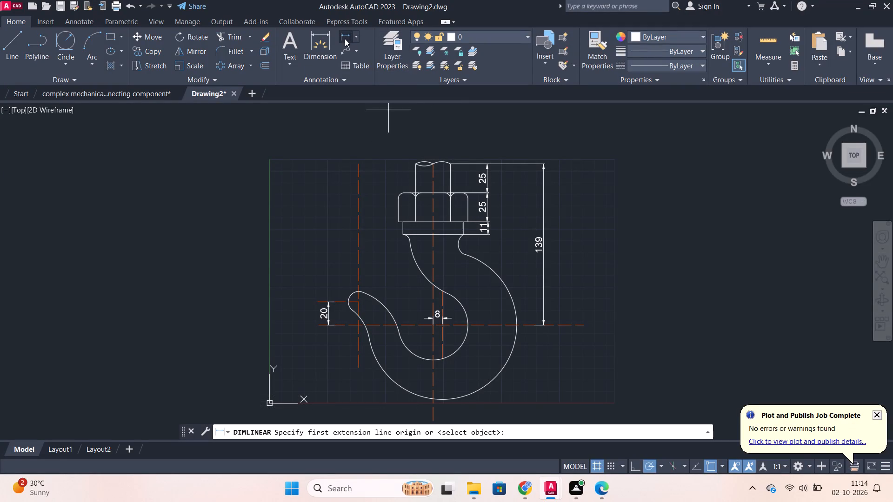
pyautogui.click(397, 223)
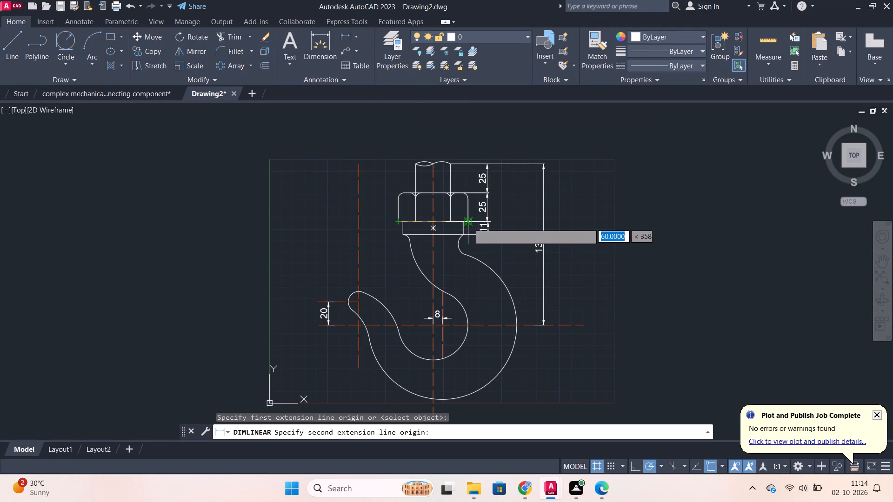
pyautogui.click(468, 223)
pyautogui.click(466, 126)
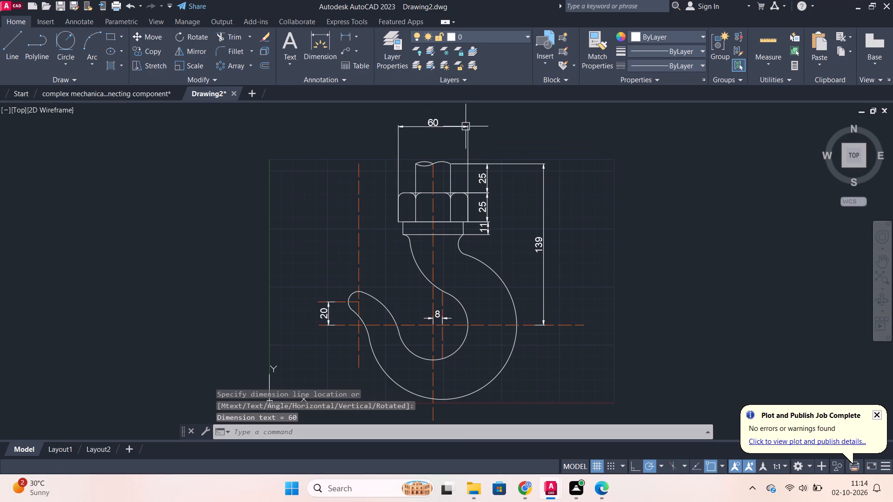
# Add a horizontal linear dimension across the shank's top end, placed just above its break line and inside the nut width dimension.
pyautogui.scroll(1, 447, 192)
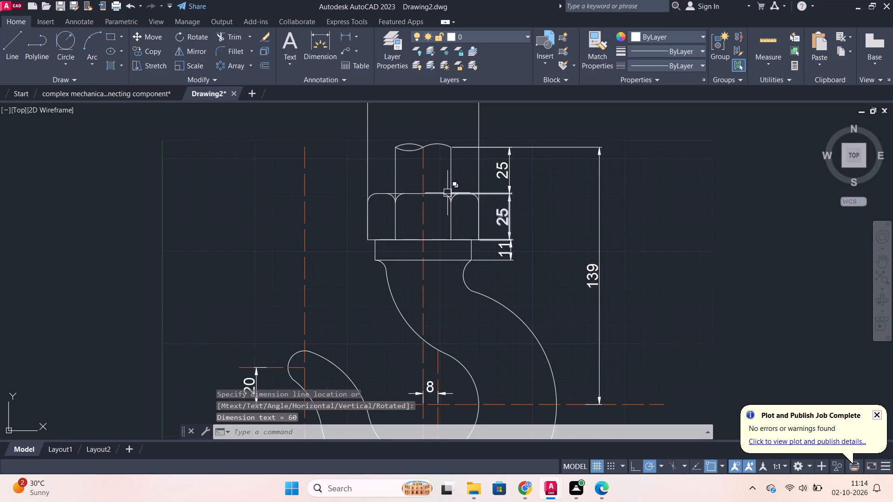
pyautogui.press('space')
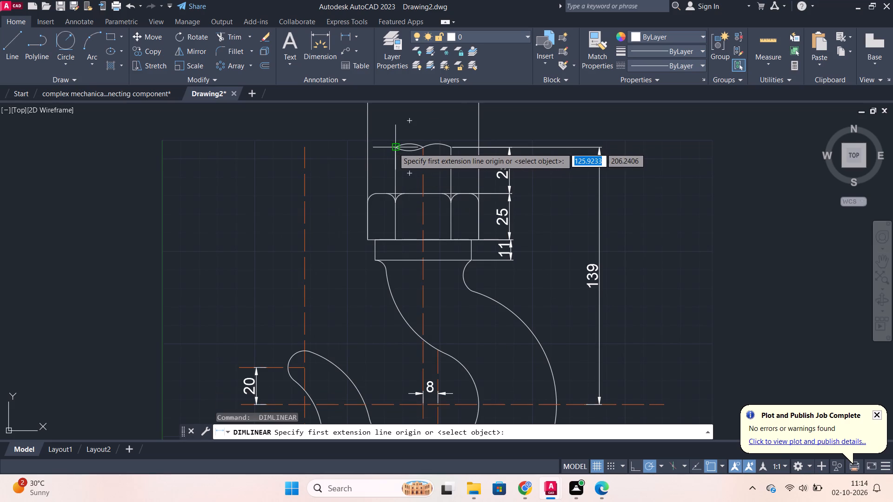
pyautogui.click(393, 148)
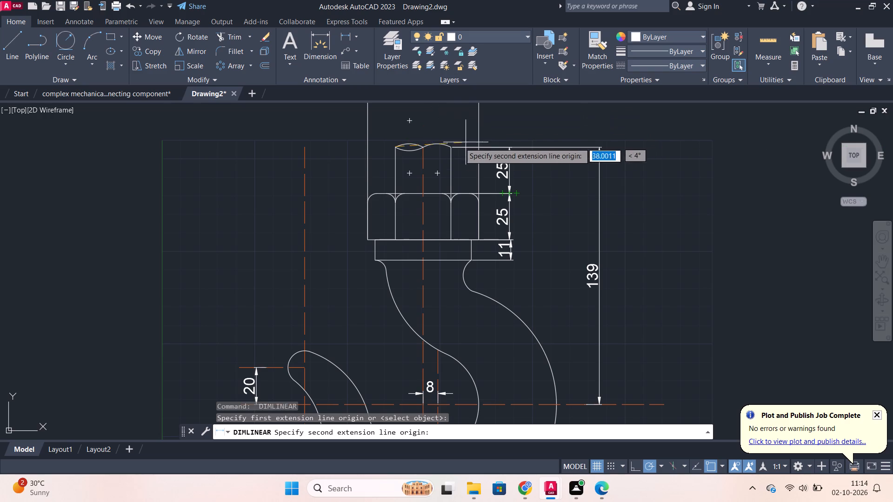
pyautogui.click(453, 145)
pyautogui.click(456, 119)
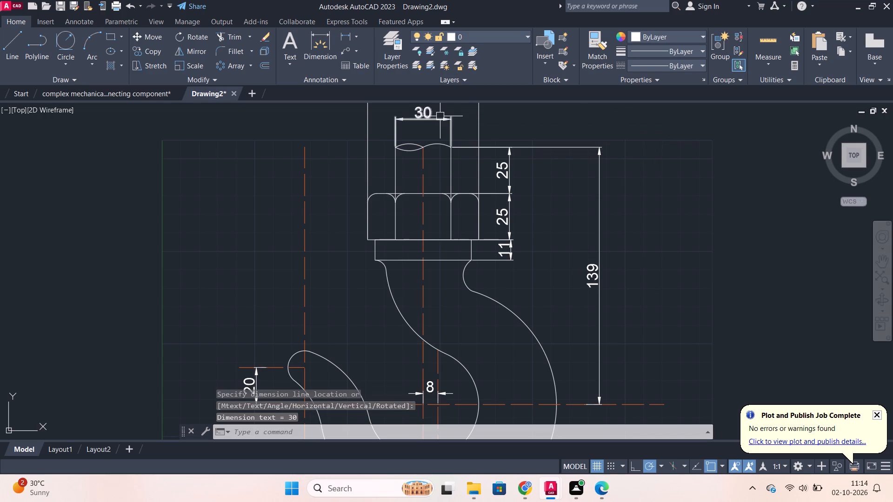
# Insert a diameter symbol in front of the shank width dimension's text and finish the text edit.
pyautogui.doubleClick(425, 116)
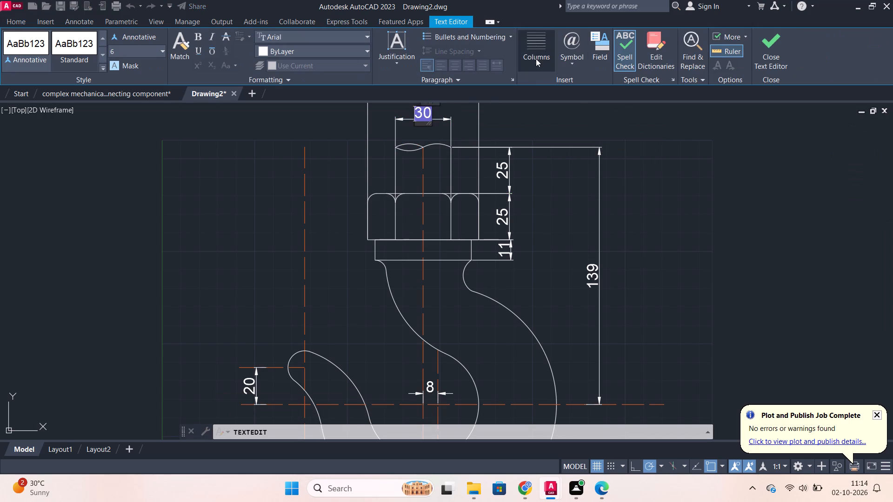
pyautogui.click(566, 42)
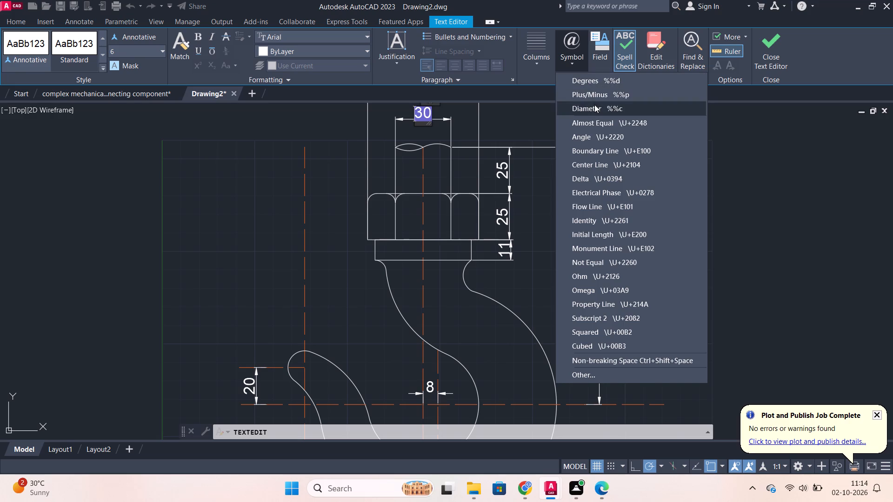
pyautogui.click(594, 105)
pyautogui.click(760, 55)
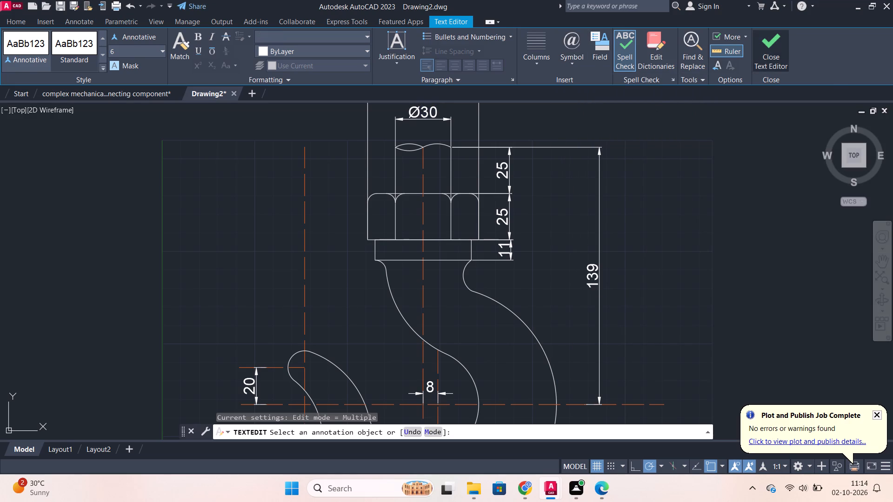
# Add a horizontal linear dimension between the midpoints of the collar's two side edges, placed inside the collar.
pyautogui.scroll(-1, 567, 190)
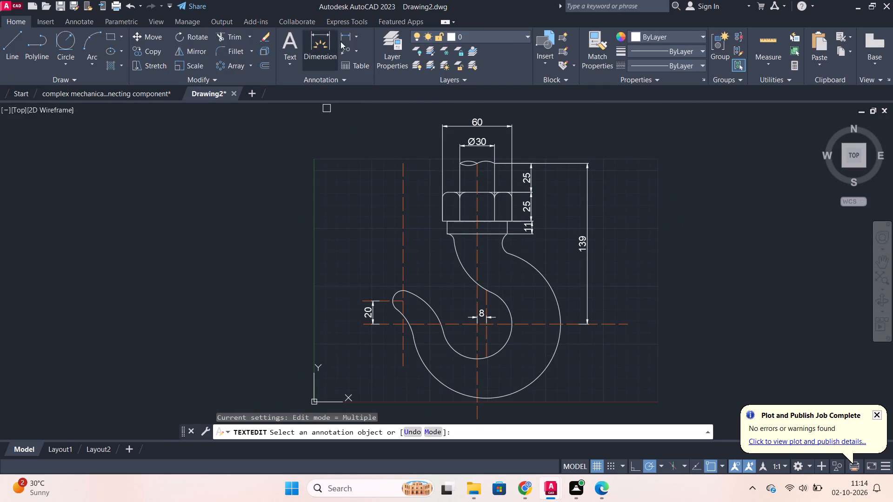
pyautogui.click(343, 36)
pyautogui.scroll(1, 490, 244)
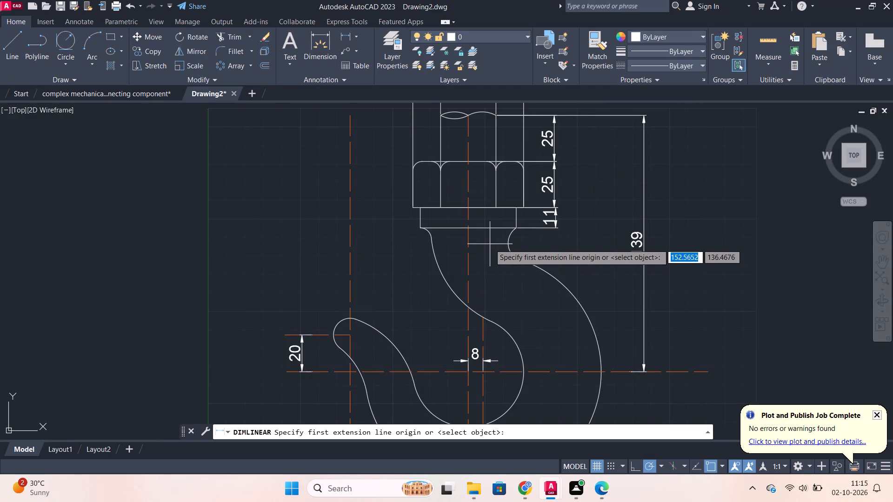
pyautogui.scroll(1, 488, 238)
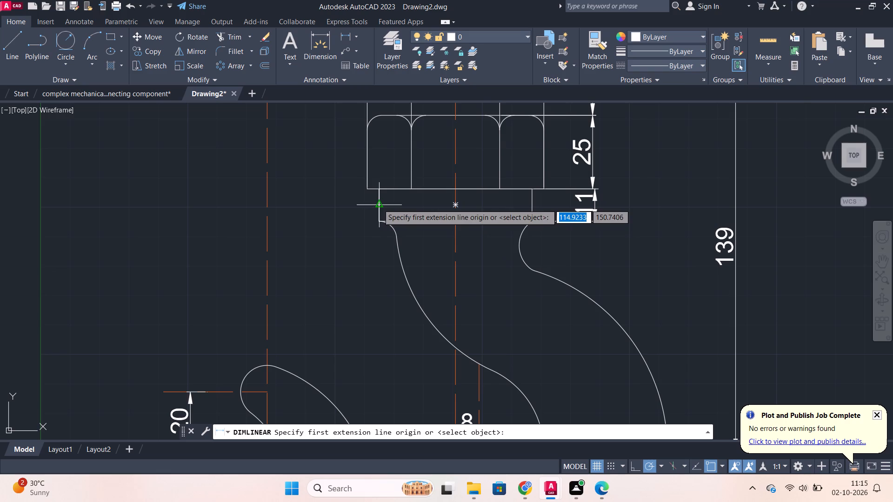
pyautogui.click(379, 204)
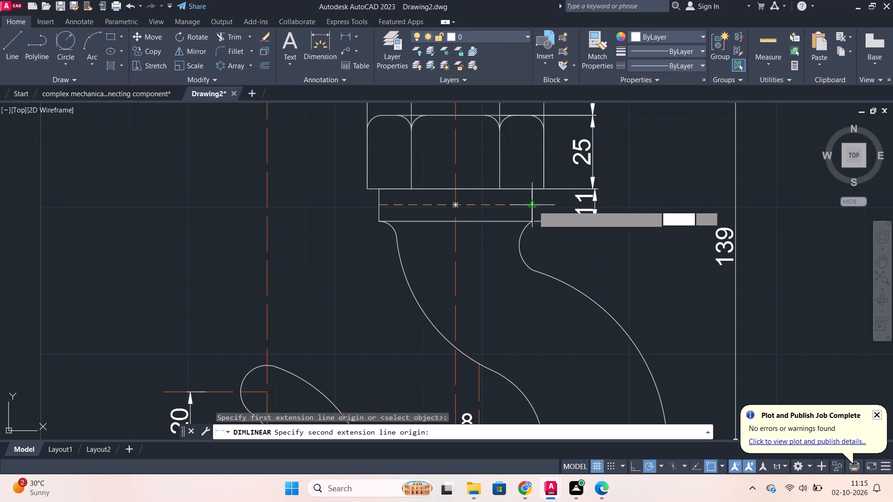
pyautogui.click(532, 206)
pyautogui.scroll(2, 492, 215)
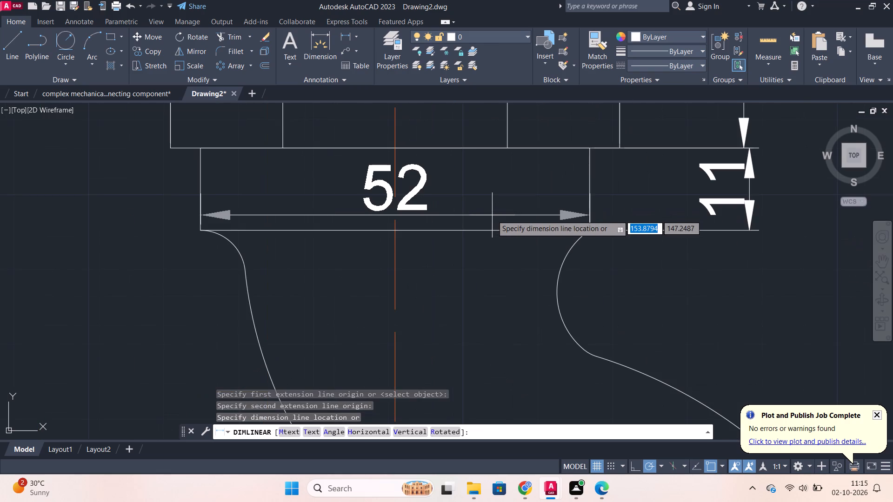
pyautogui.click(492, 215)
# Insert a diameter symbol in front of the collar width dimension's text and finish the text edit.
pyautogui.doubleClick(413, 193)
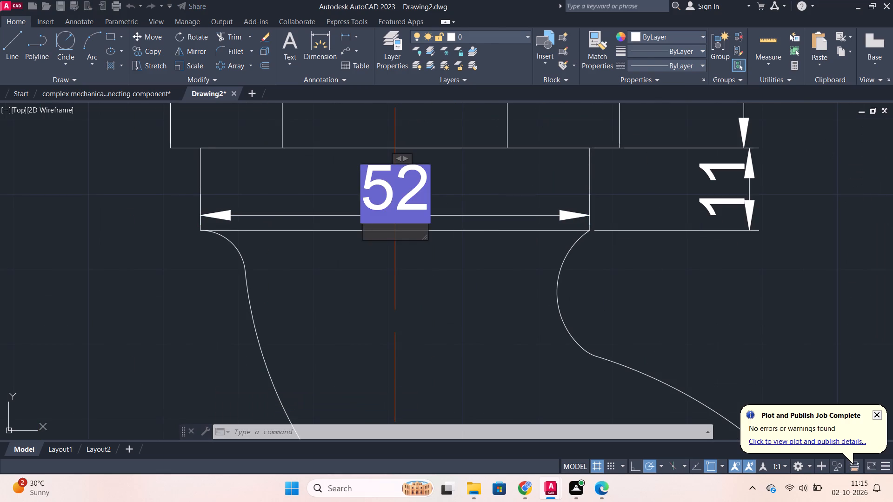
pyautogui.click(573, 43)
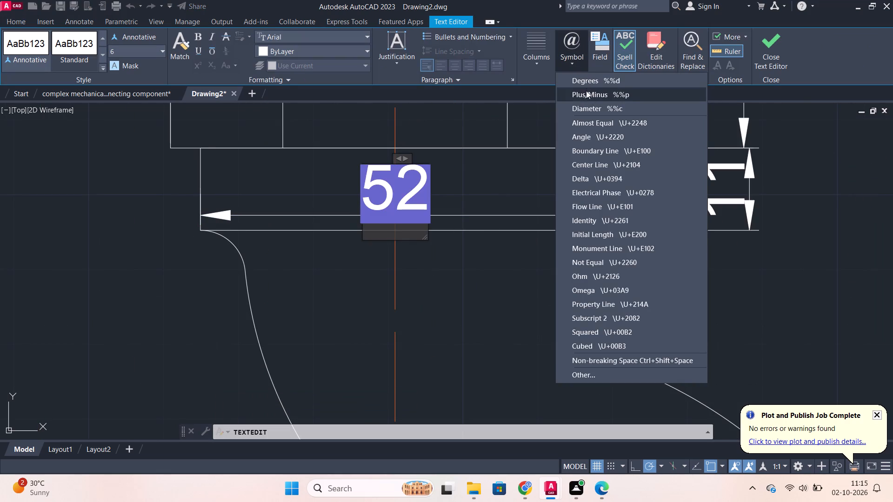
pyautogui.click(587, 112)
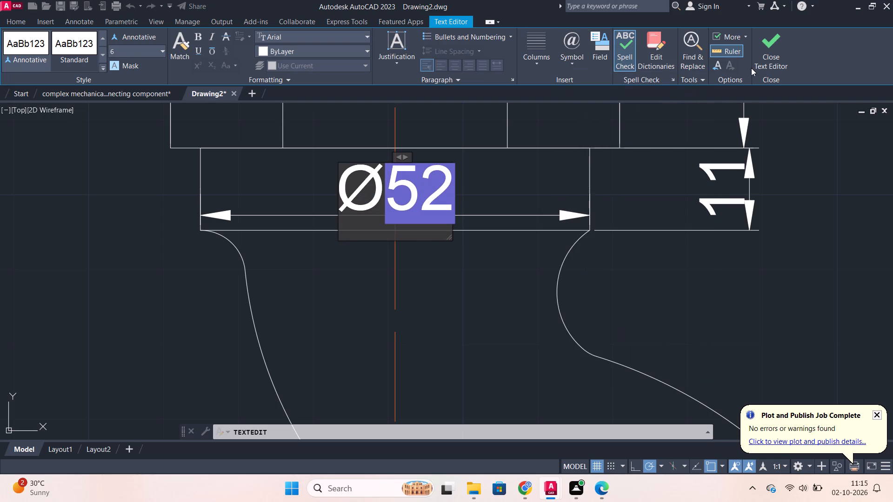
pyautogui.click(767, 53)
# Add radius dimensions to the small arcs on both sides directly below the collar, with their texts outside the neck.
pyautogui.scroll(-4, 557, 197)
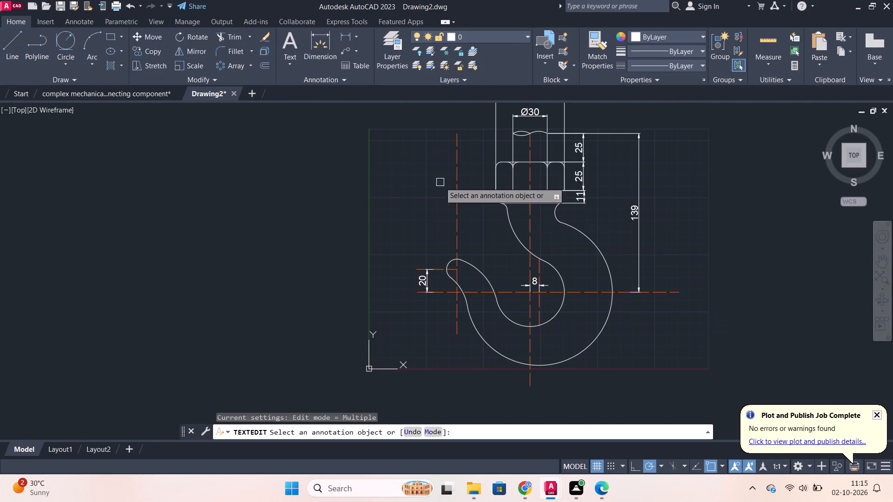
pyautogui.click(353, 38)
pyautogui.click(361, 35)
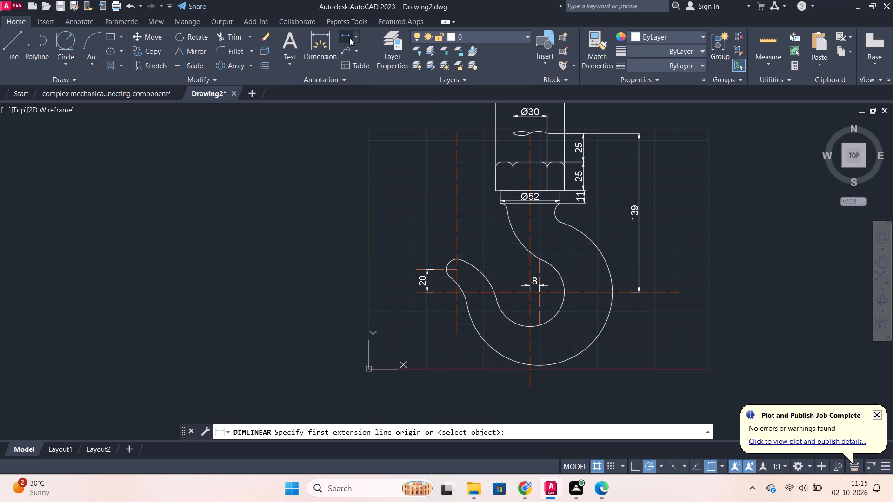
pyautogui.click(349, 38)
pyautogui.click(361, 39)
pyautogui.click(358, 34)
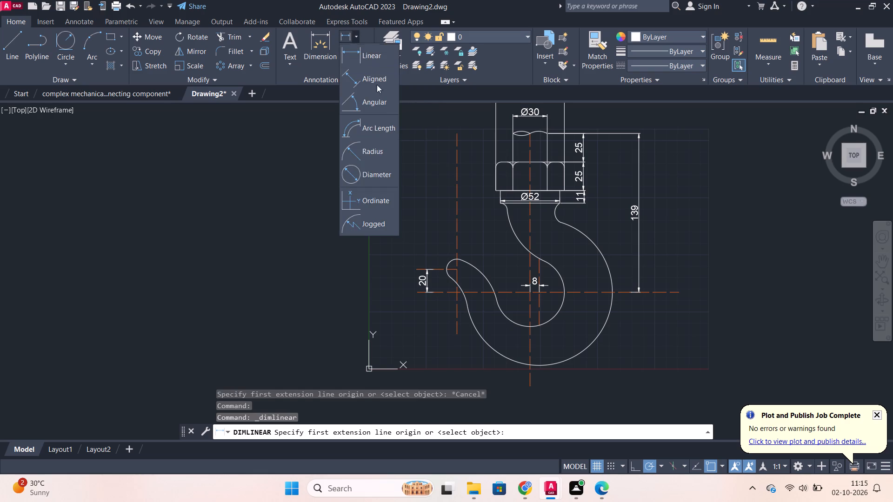
pyautogui.click(369, 152)
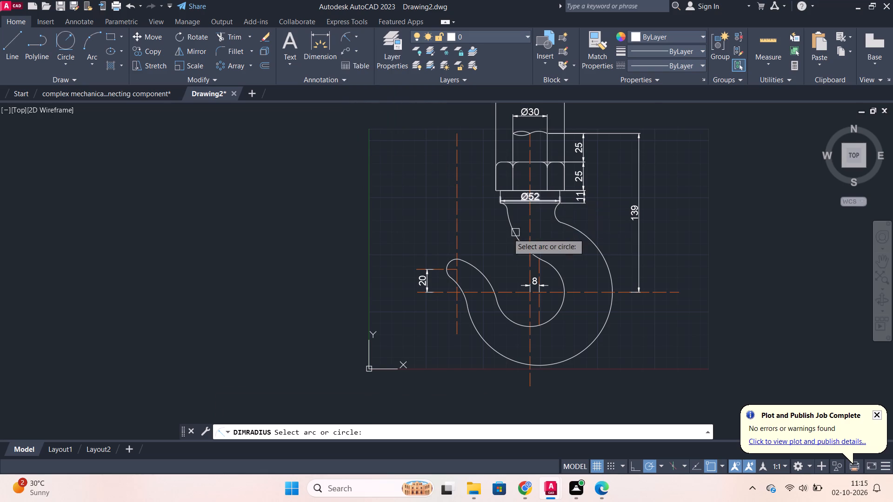
pyautogui.scroll(2, 504, 234)
pyautogui.click(507, 159)
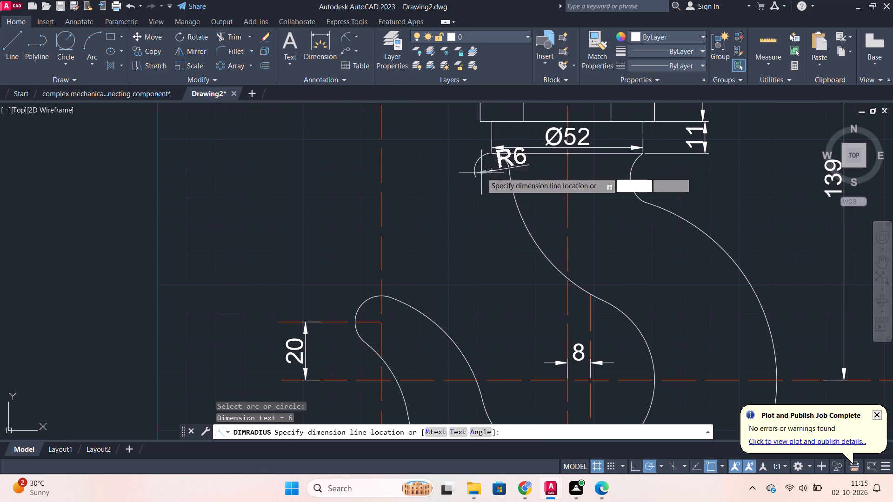
pyautogui.click(502, 169)
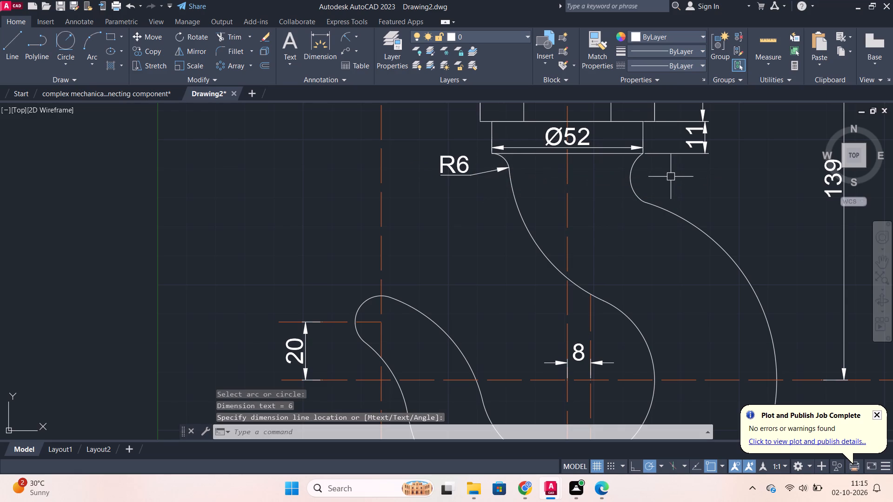
pyautogui.press('space')
pyautogui.click(628, 181)
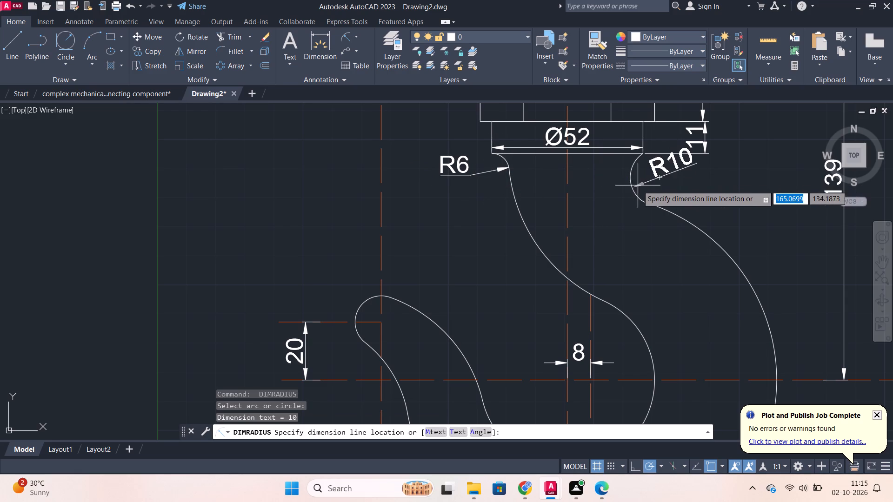
pyautogui.click(634, 174)
# Add radius dimensions to the neck's long left arc, text outside, and to the hook's large outer arc, text inside the hook body.
pyautogui.scroll(-1, 693, 213)
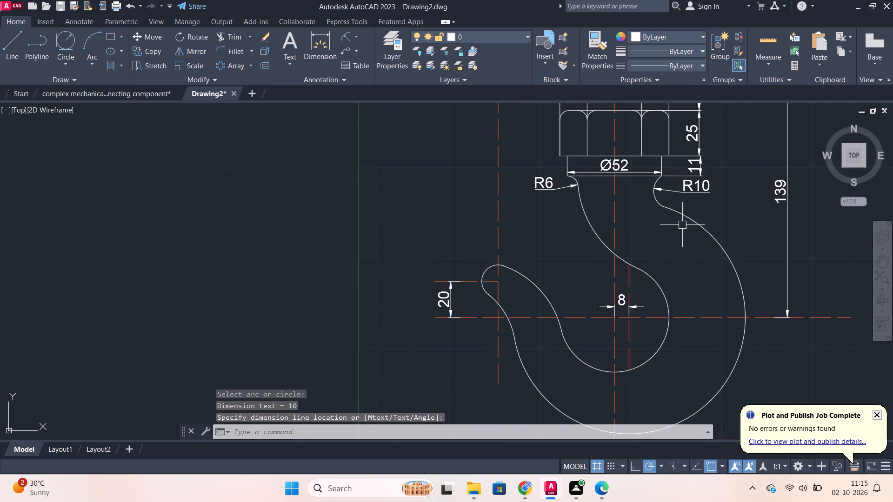
pyautogui.moveTo(642, 219); pyautogui.dragTo(550, 166, button='middle')
pyautogui.press('space')
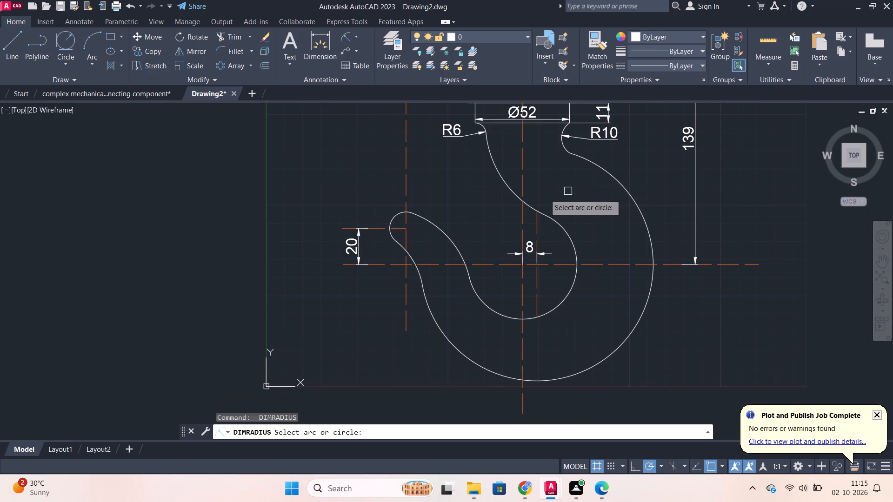
pyautogui.click(511, 187)
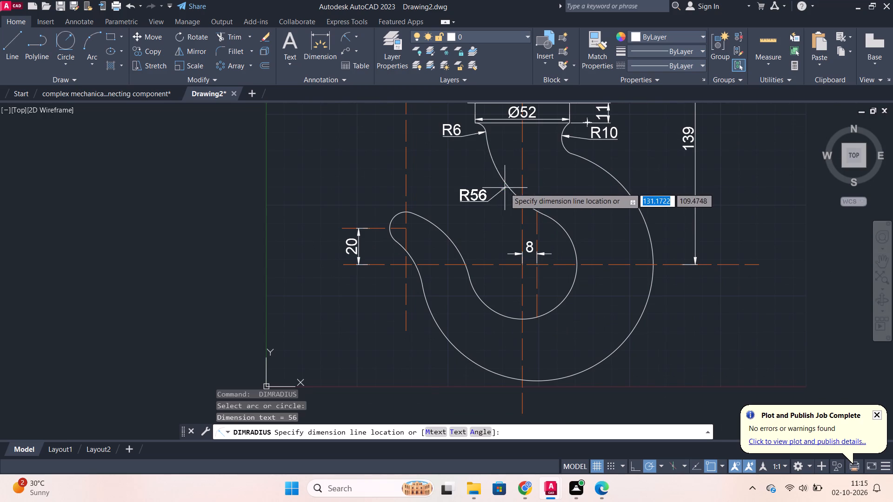
pyautogui.click(505, 188)
pyautogui.press('space')
pyautogui.click(638, 201)
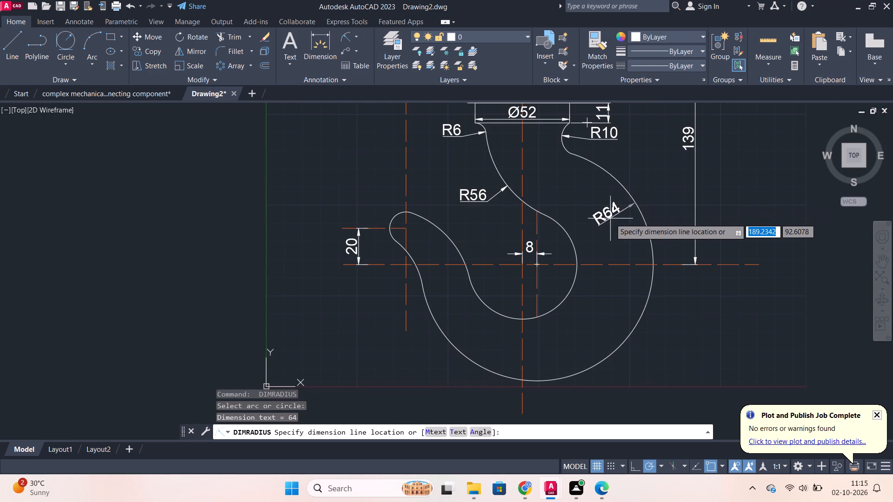
pyautogui.click(610, 218)
# Add a radius dimension to the outer concave arc below the hook tip, with its text outside the hook.
pyautogui.press('space')
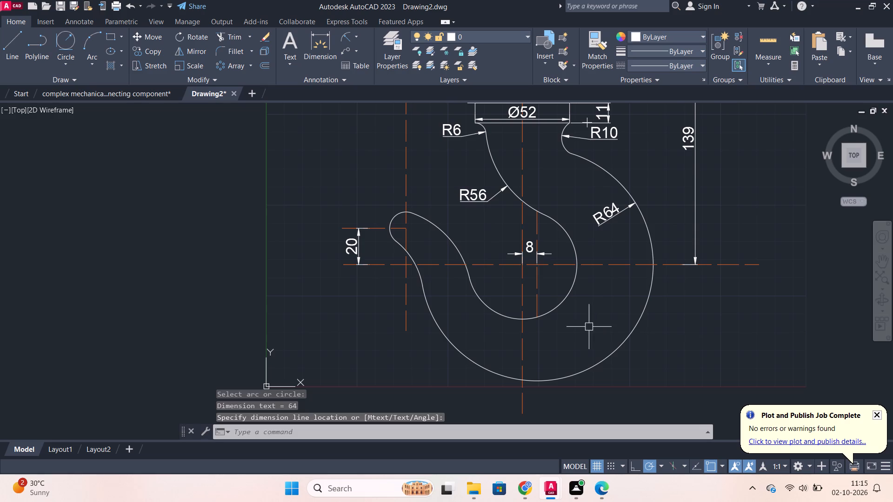
pyautogui.click(418, 271)
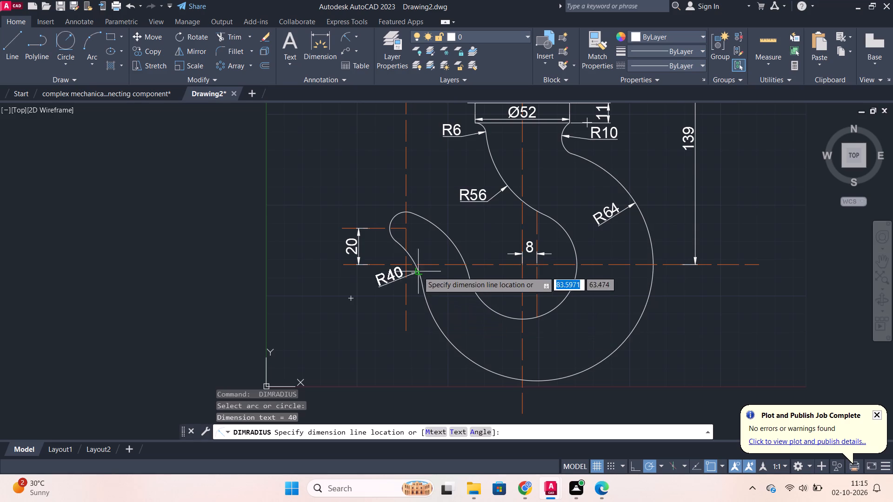
pyautogui.click(409, 286)
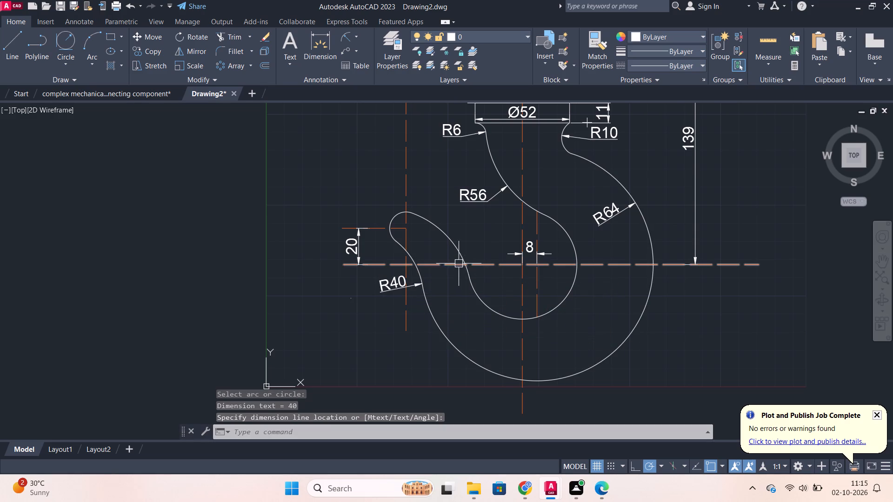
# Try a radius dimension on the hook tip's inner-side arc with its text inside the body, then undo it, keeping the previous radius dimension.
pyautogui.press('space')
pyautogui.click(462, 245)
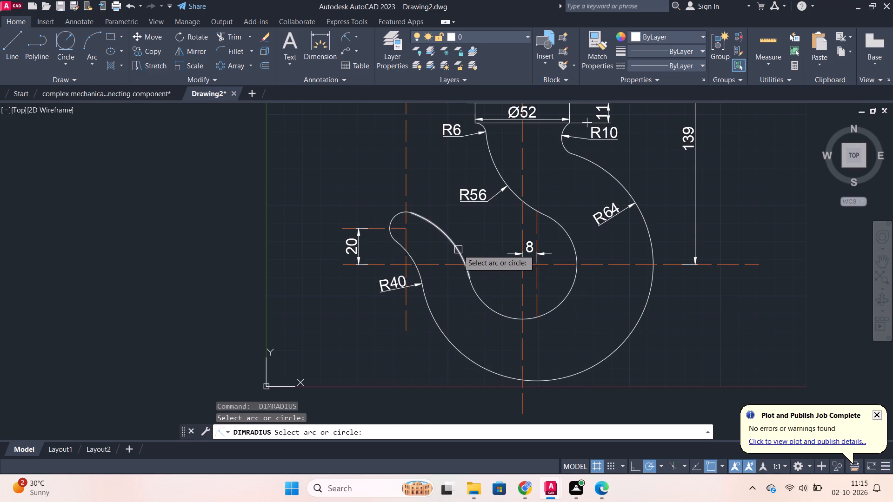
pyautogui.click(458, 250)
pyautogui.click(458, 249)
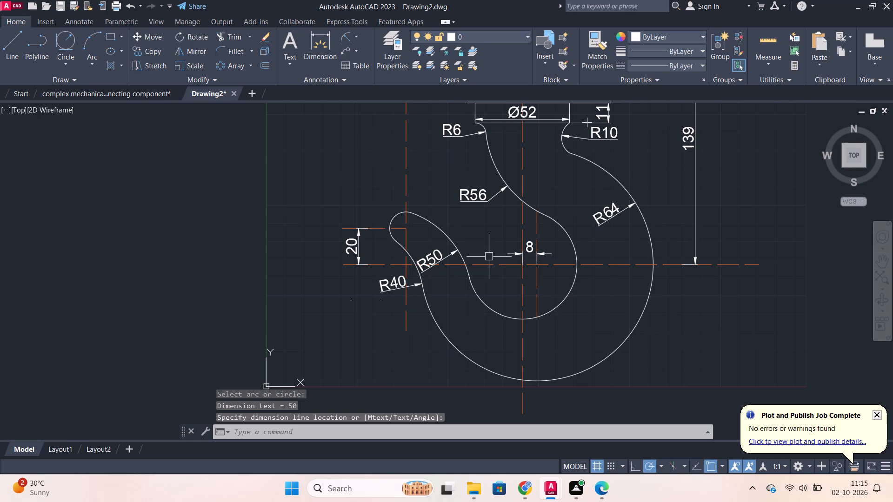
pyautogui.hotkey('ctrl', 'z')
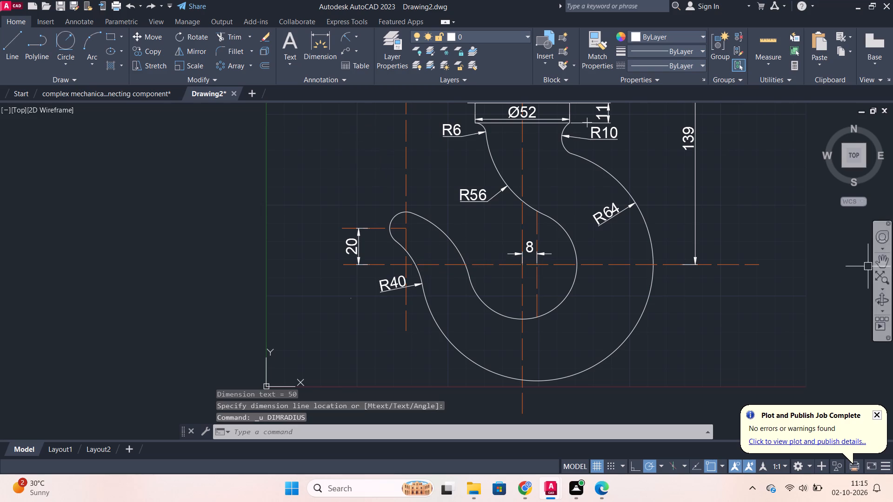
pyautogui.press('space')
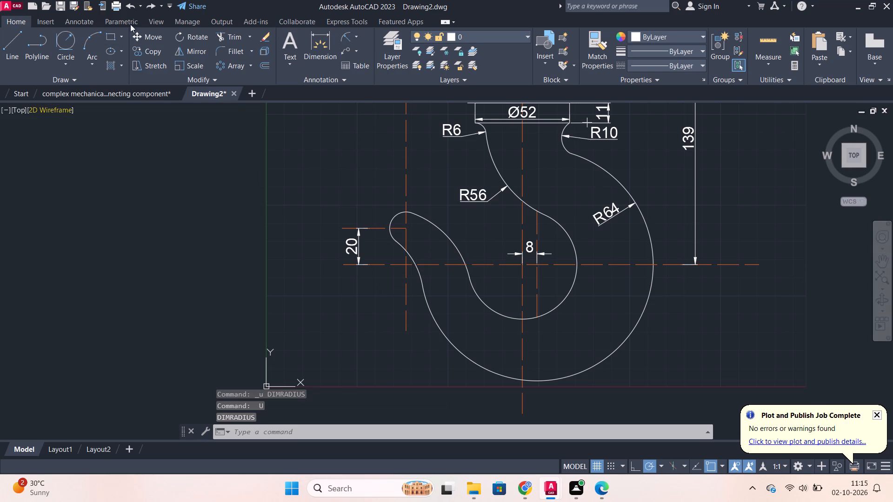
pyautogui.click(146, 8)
# Add a radius dimension to the hook tip's inner-side arc, with its text outside, above the tip.
pyautogui.click(342, 35)
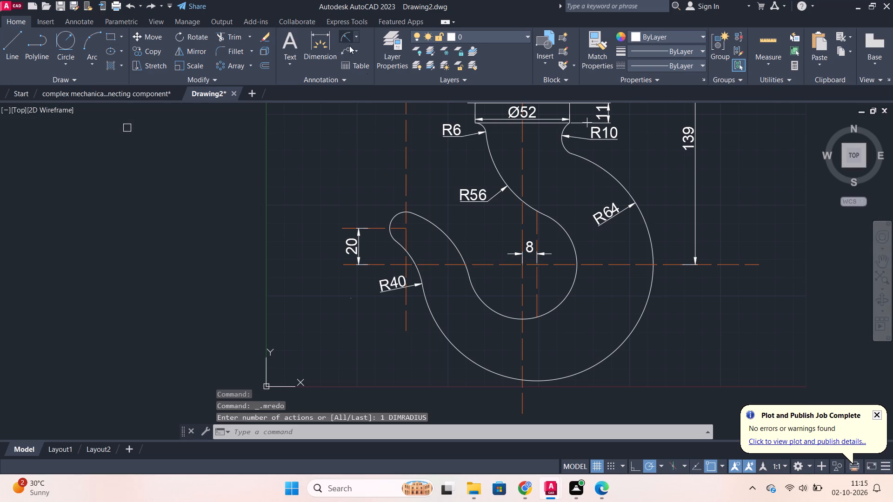
pyautogui.click(438, 222)
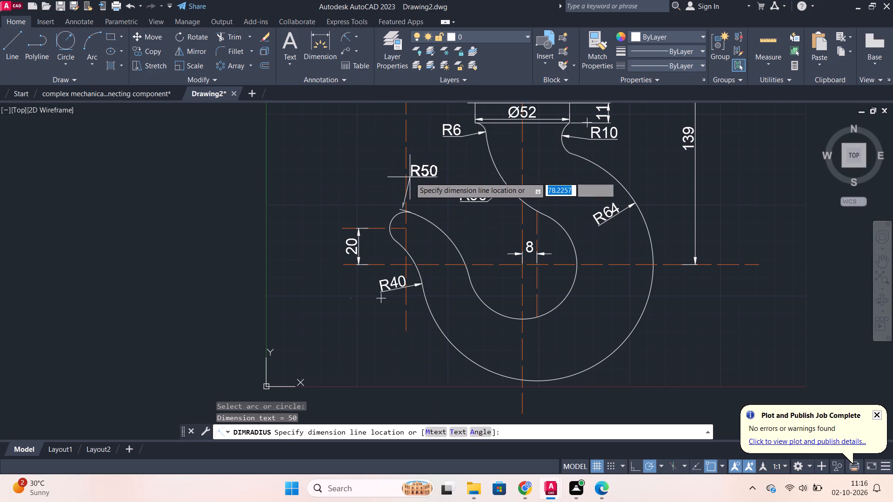
pyautogui.click(443, 176)
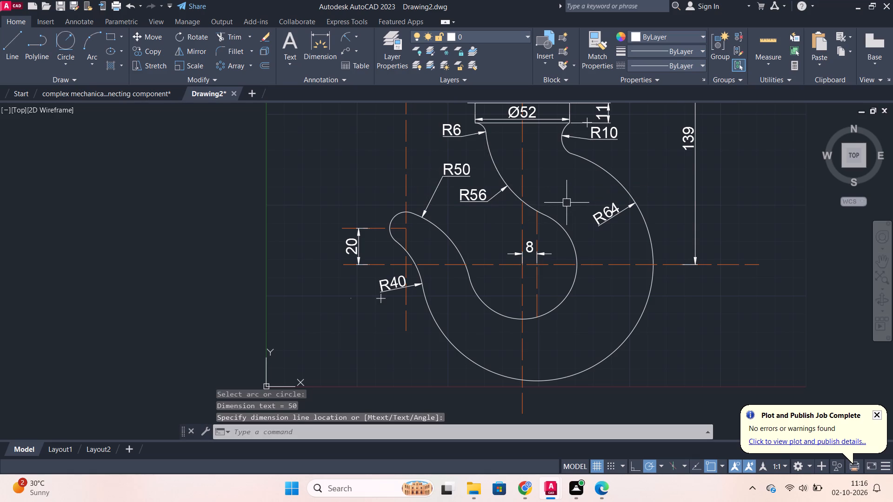
# Add a diameter dimension to the hook's inner throat arc, with its text inside the hook body below the throat.
pyautogui.moveTo(555, 201); pyautogui.dragTo(436, 210, button='middle')
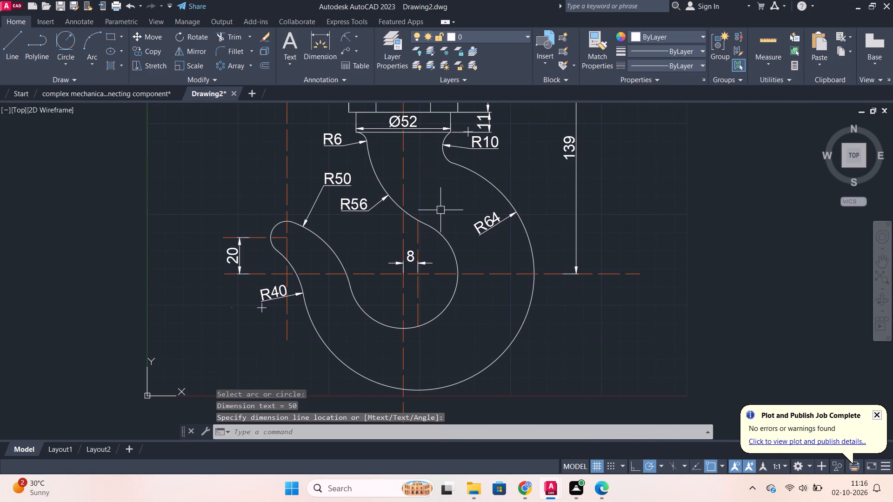
pyautogui.click(391, 330)
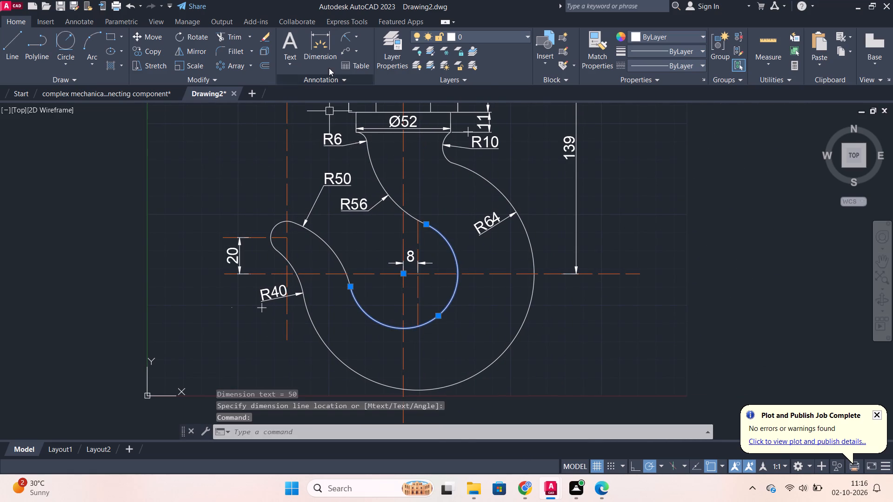
pyautogui.click(352, 35)
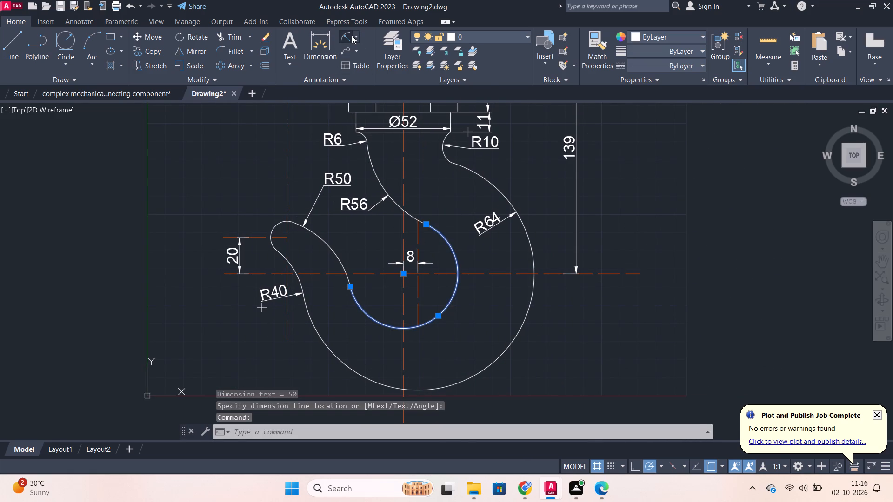
pyautogui.click(358, 33)
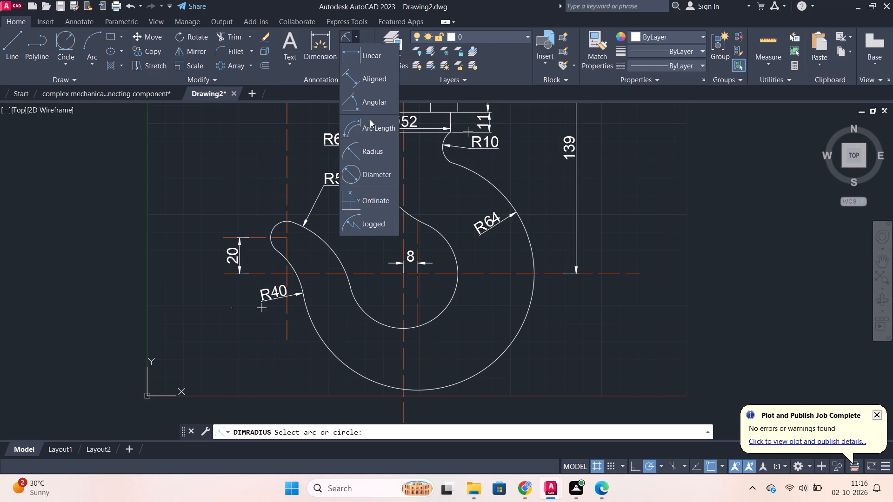
pyautogui.click(358, 179)
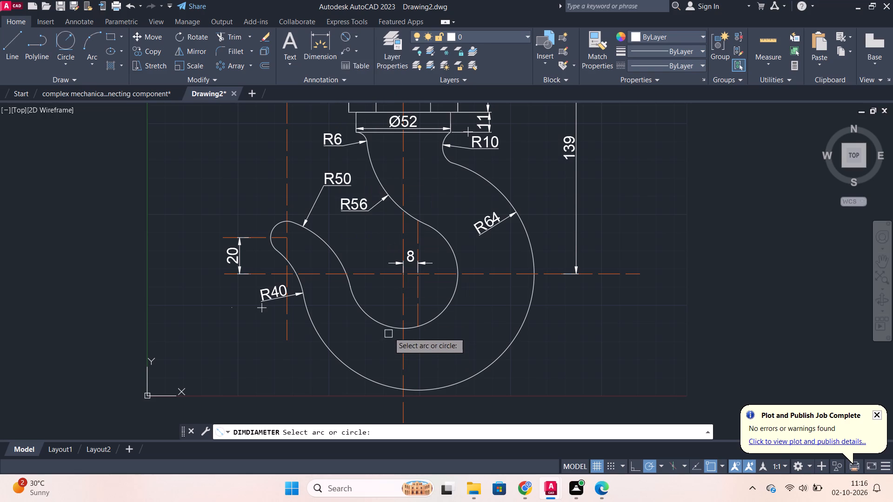
pyautogui.click(393, 329)
pyautogui.click(447, 349)
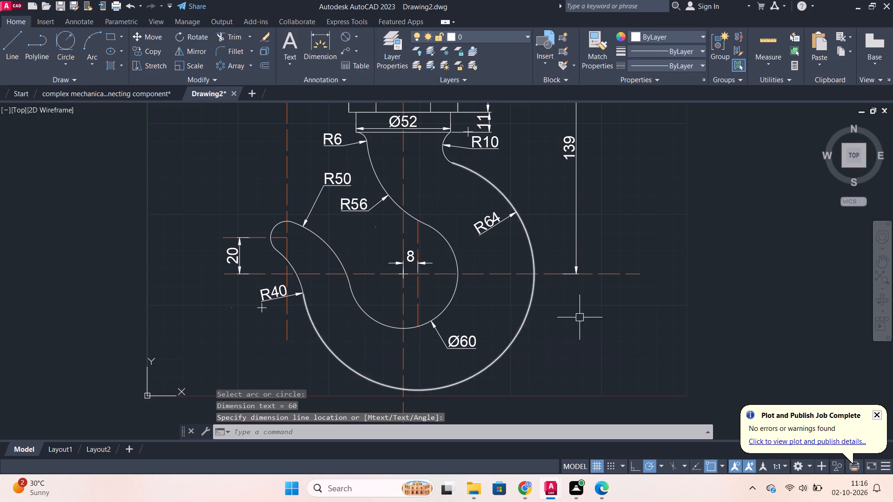
# Add the multiline text "Mechanical hook" above the part's top dimension, with a text height of 8.
pyautogui.scroll(-1, 648, 286)
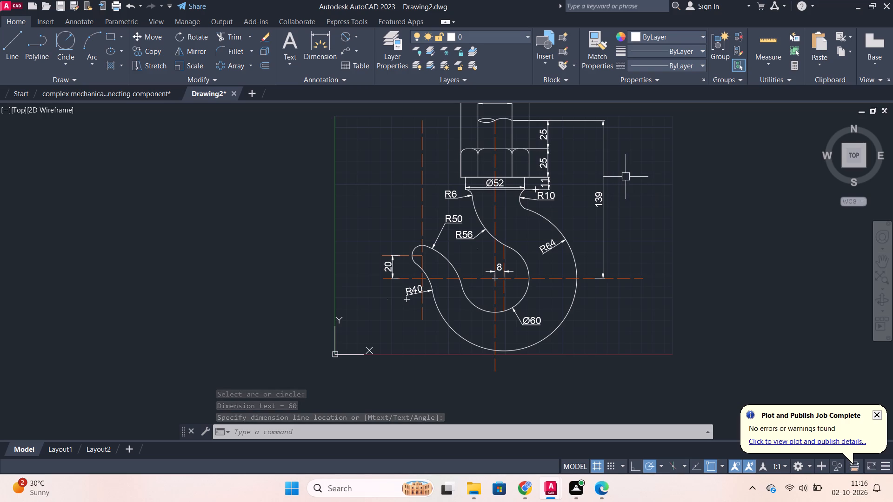
pyautogui.moveTo(622, 193); pyautogui.dragTo(602, 262, button='middle')
pyautogui.press('Escape')
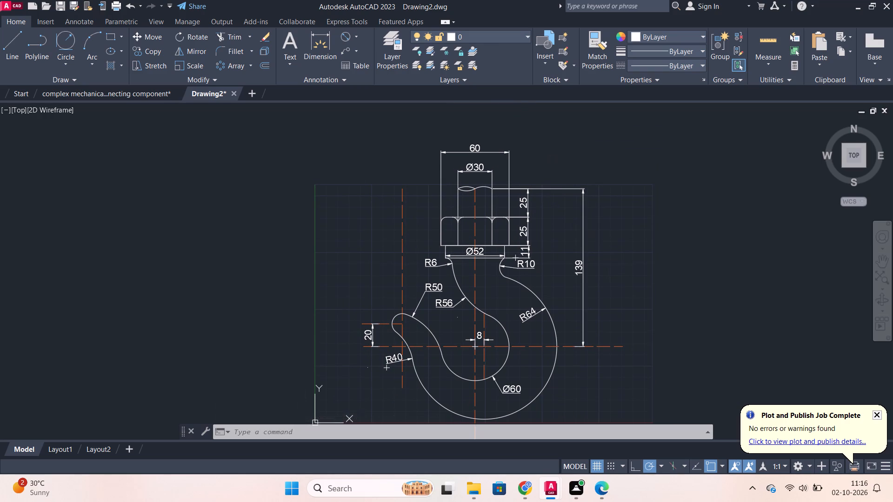
pyautogui.write('mt')
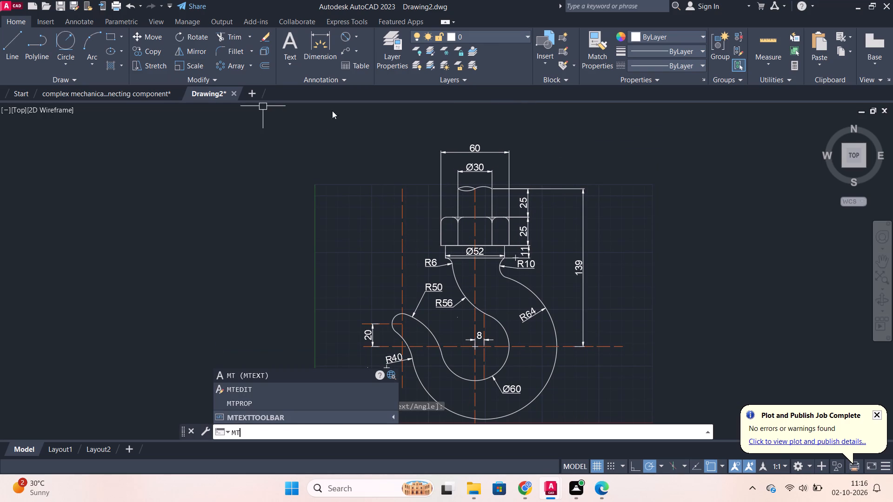
pyautogui.press('Return')
pyautogui.click(400, 109)
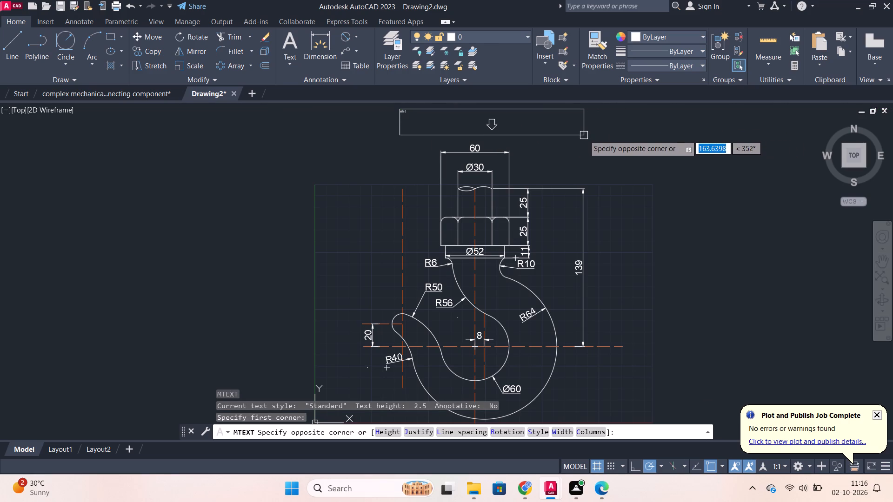
pyautogui.click(584, 135)
pyautogui.click(161, 51)
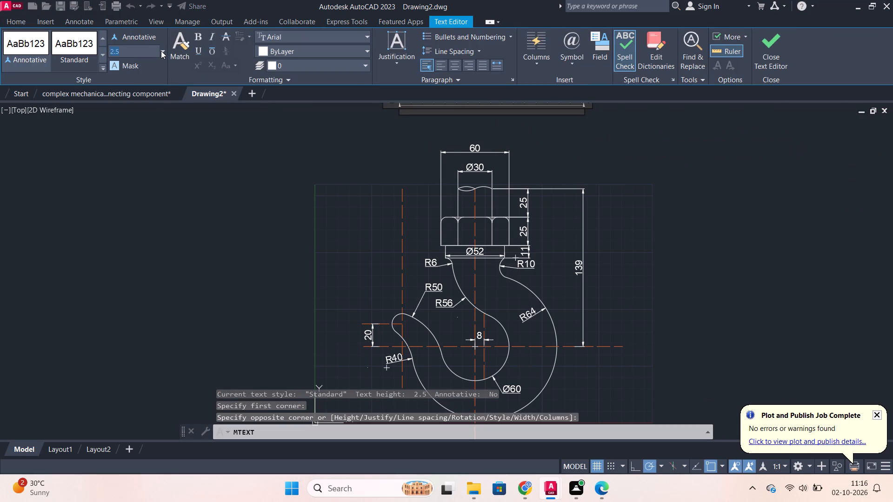
pyautogui.click(137, 74)
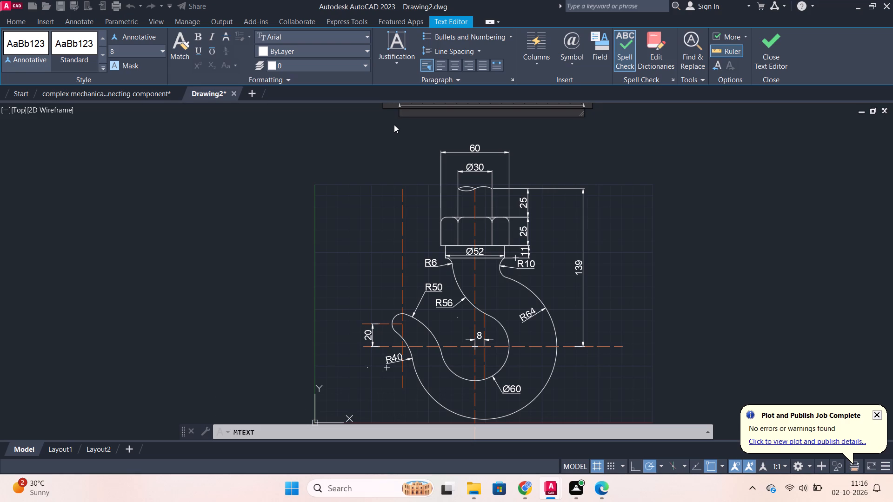
pyautogui.write('mechan')
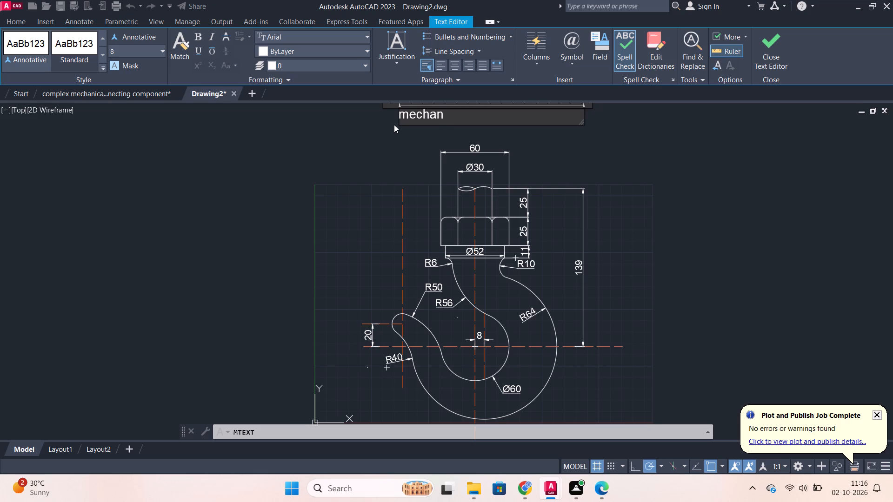
pyautogui.press('BackSpace')
pyautogui.press('BackSpace')
pyautogui.press('BackSpace')
pyautogui.press('BackSpace')
pyautogui.press('BackSpace')
pyautogui.press('BackSpace')
pyautogui.write('echanical')
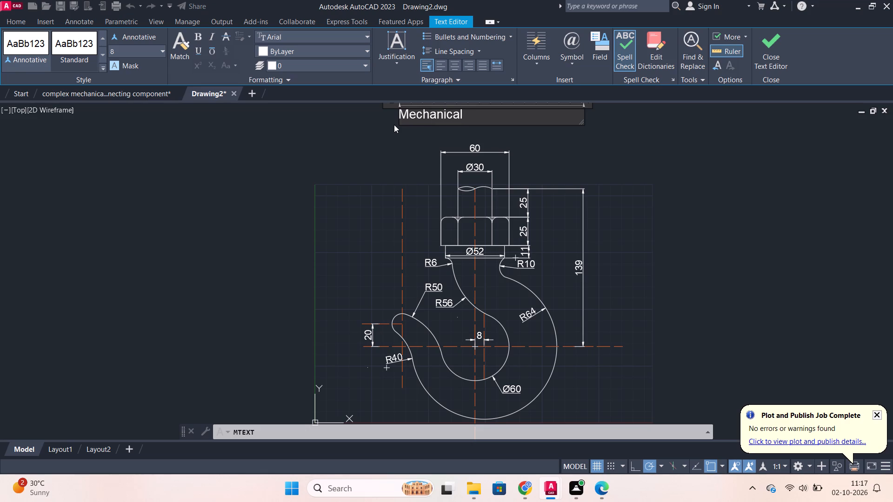
pyautogui.press('space')
pyautogui.write('hook')
pyautogui.click(764, 50)
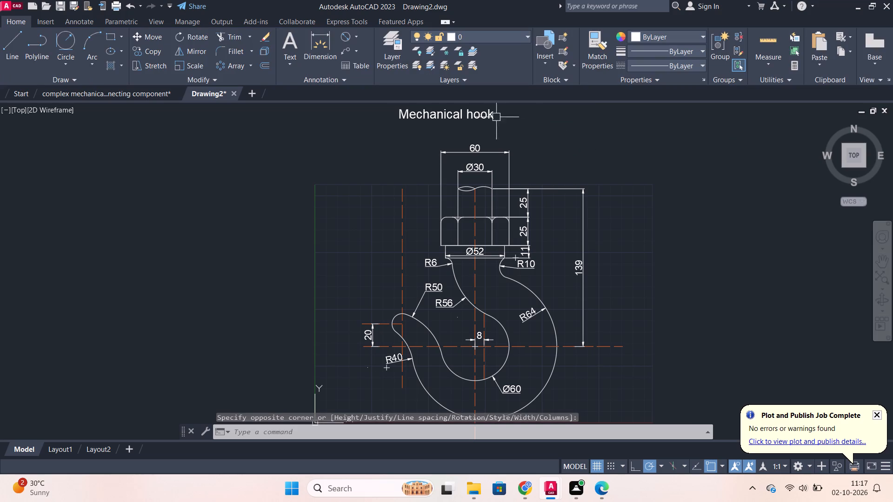
# Move the "Mechanical hook" title closer to the part, so it starts above the left end of the 60 width dimension.
pyautogui.click(465, 113)
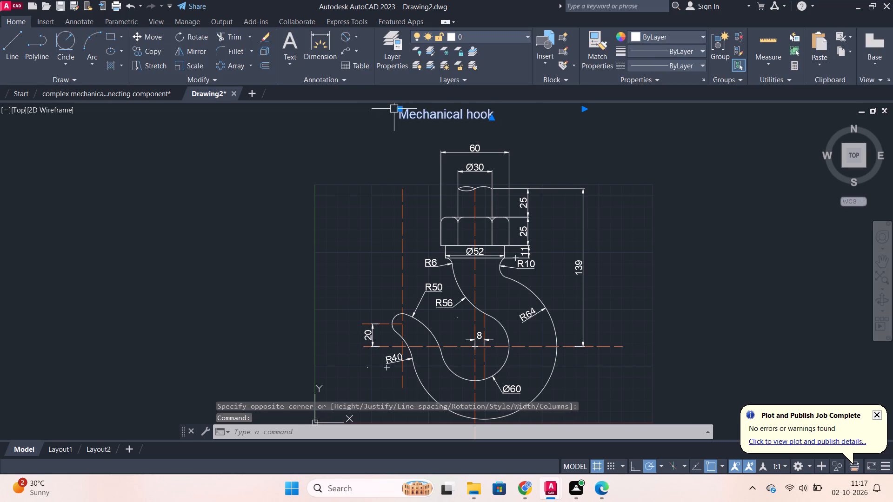
pyautogui.click(398, 109)
pyautogui.click(431, 122)
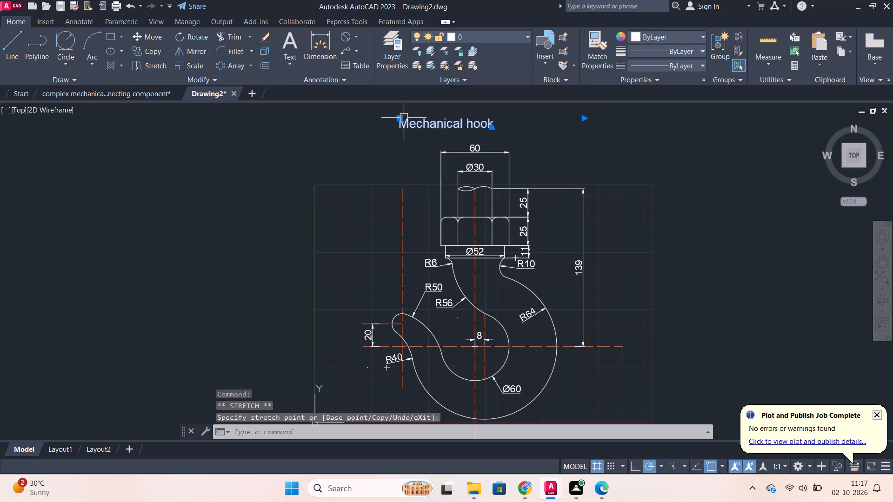
pyautogui.click(400, 118)
pyautogui.click(431, 122)
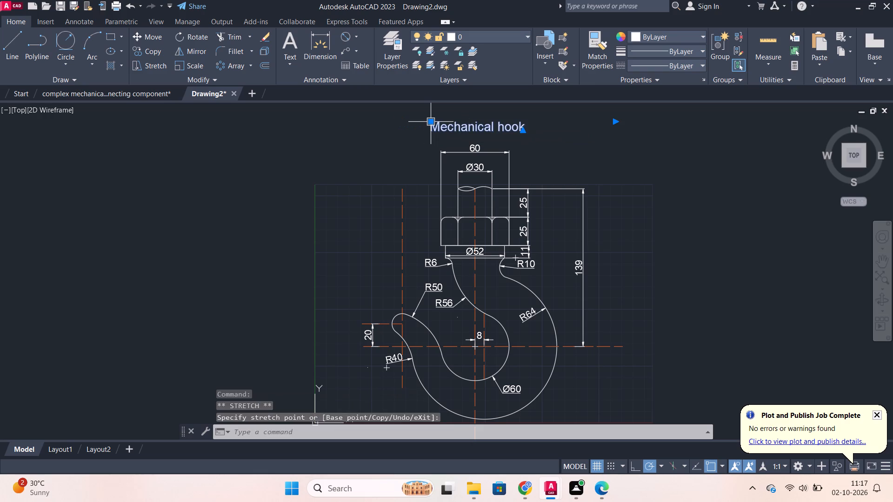
pyautogui.click(430, 121)
pyautogui.click(443, 121)
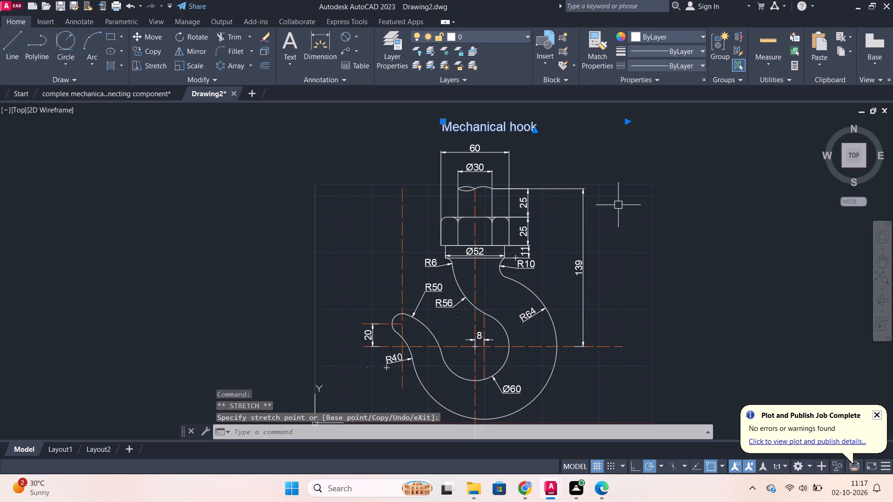
pyautogui.press('Escape')
# Narrow the title's text frame to just fit the words "Mechanical hook" on one line.
pyautogui.doubleClick(498, 133)
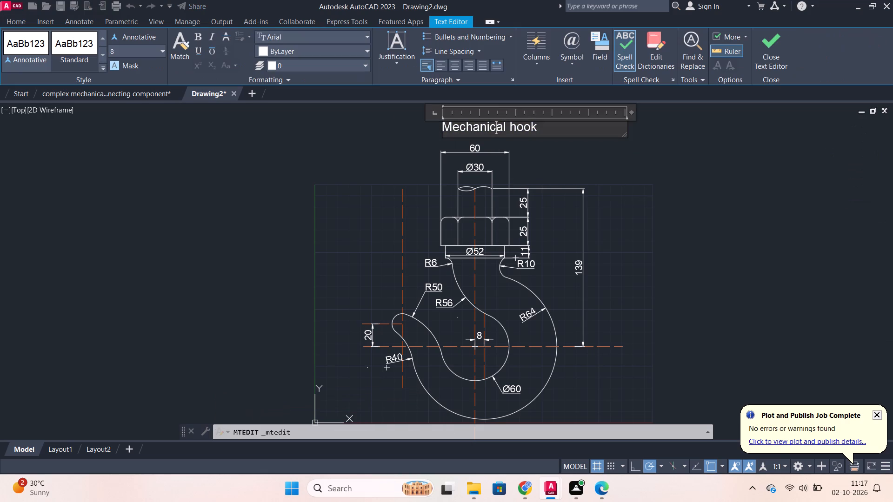
pyautogui.moveTo(626, 126); pyautogui.dragTo(541, 125)
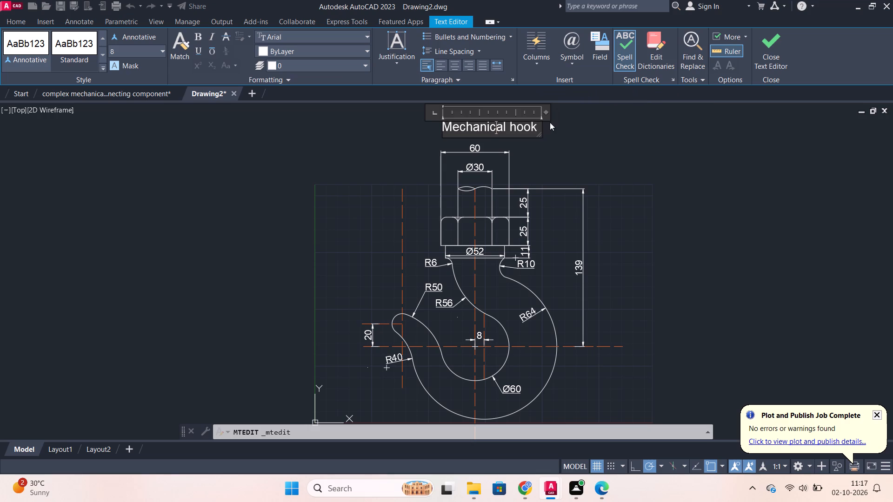
pyautogui.click(775, 56)
# Shift the title slightly left so it sits roughly centred over the hook's shank.
pyautogui.scroll(-1, 664, 236)
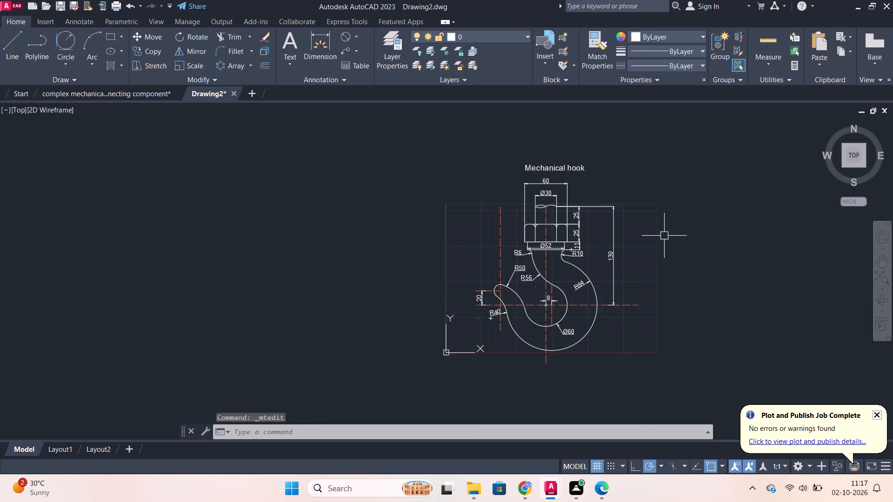
pyautogui.scroll(1, 664, 236)
pyautogui.click(461, 122)
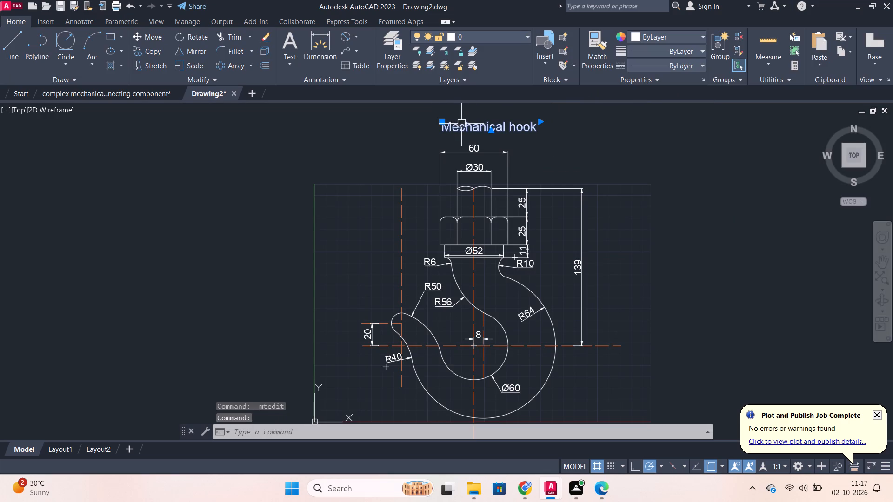
pyautogui.click(441, 120)
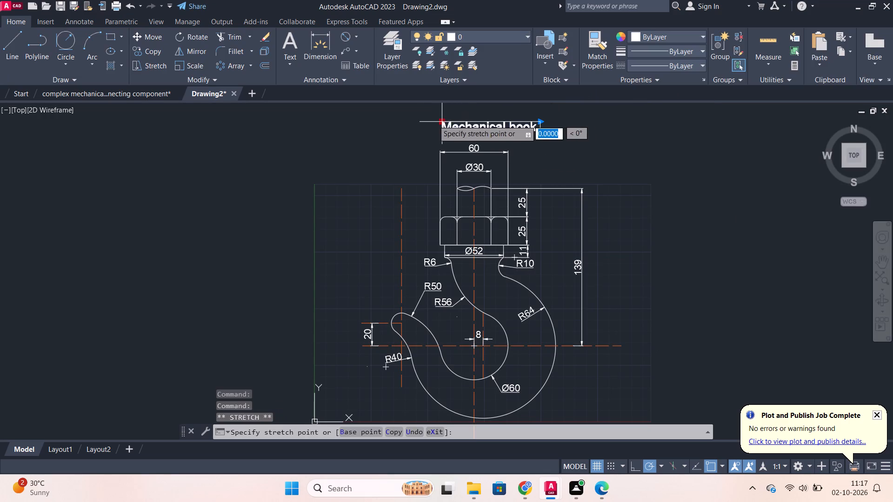
pyautogui.click(433, 120)
pyautogui.press('Escape')
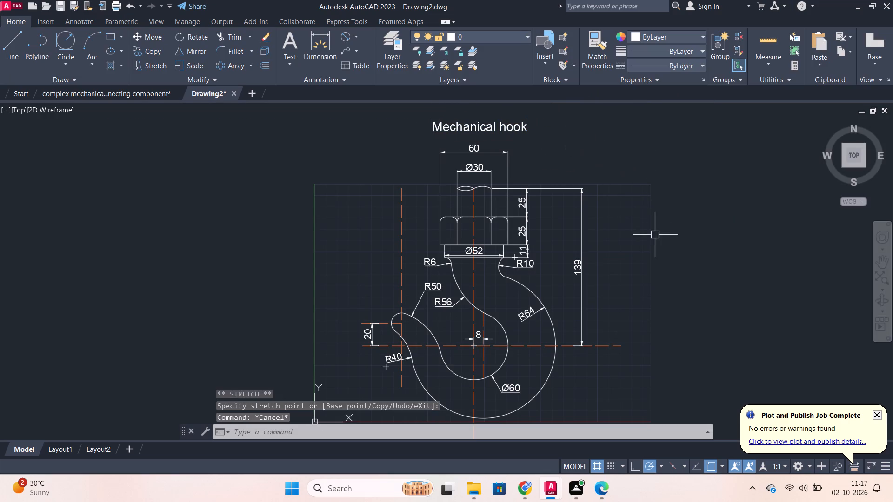
# Add a horizontal linear dimension from the hook tip's vertical centreline to the shank's vertical centreline, placed just above the 8 dimension.
pyautogui.moveTo(629, 229); pyautogui.dragTo(606, 182, button='middle')
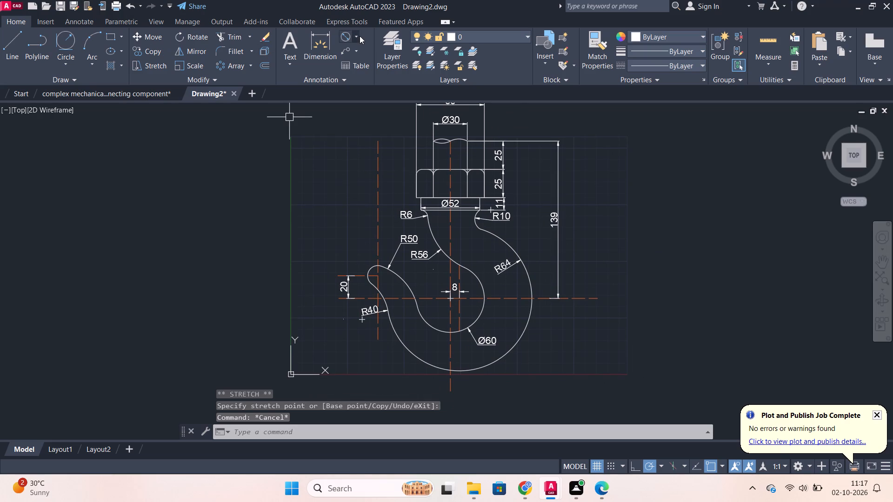
pyautogui.click(354, 36)
pyautogui.click(372, 54)
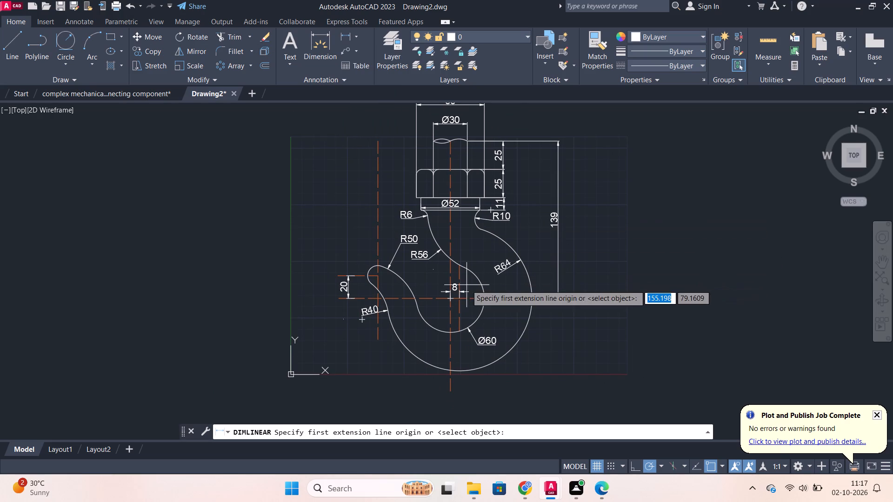
pyautogui.scroll(2, 393, 291)
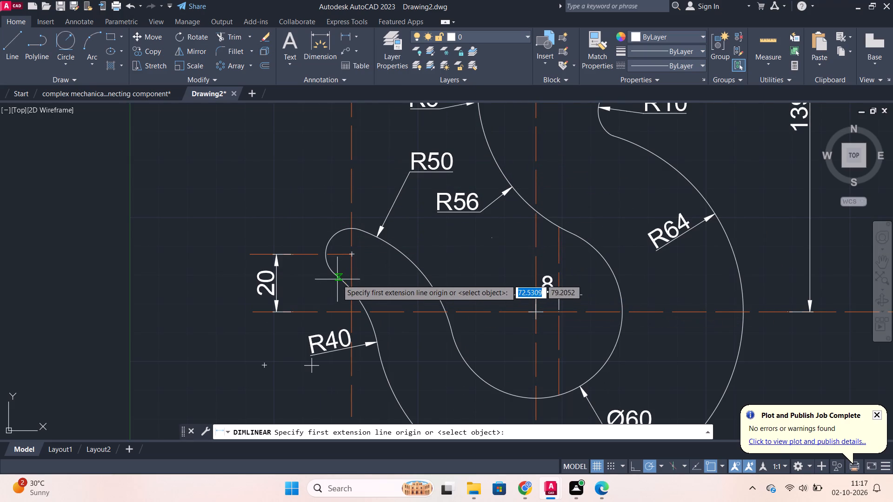
pyautogui.click(349, 270)
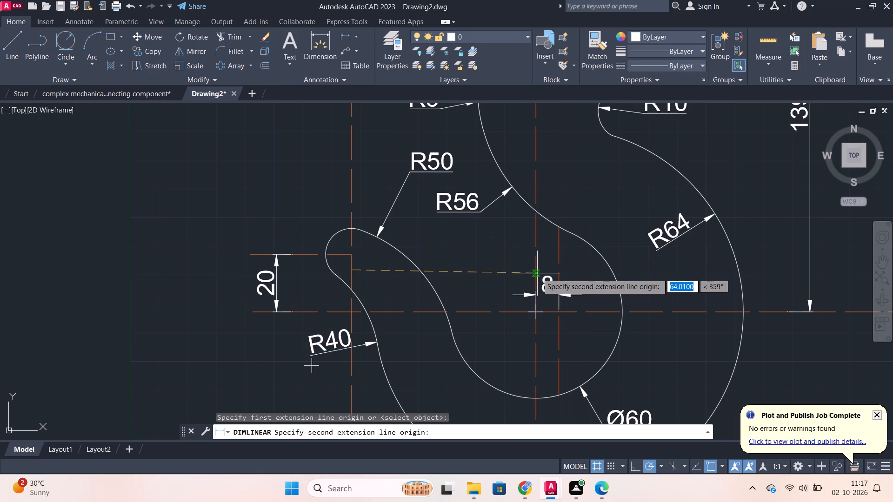
pyautogui.click(537, 273)
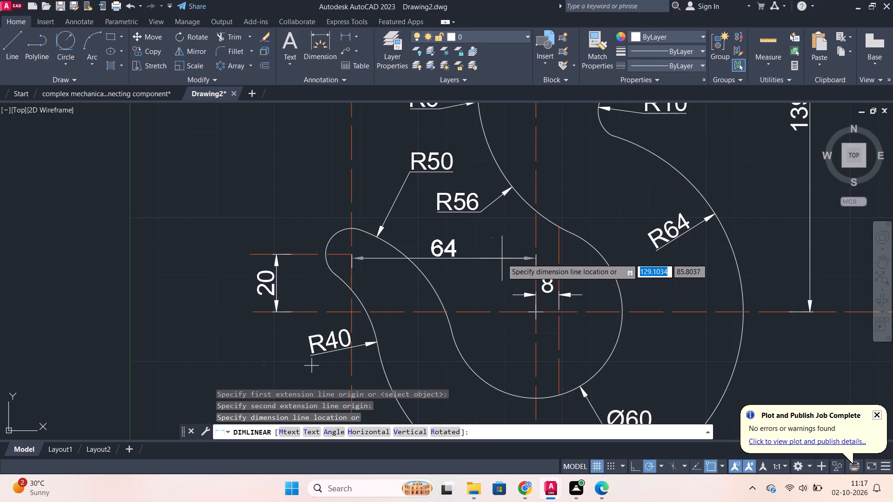
pyautogui.click(502, 258)
pyautogui.scroll(-3, 503, 258)
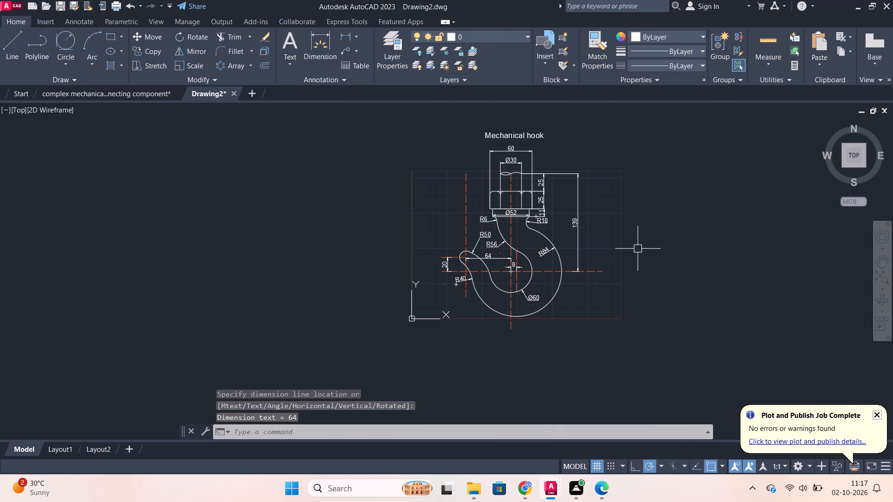
pyautogui.press('Escape')
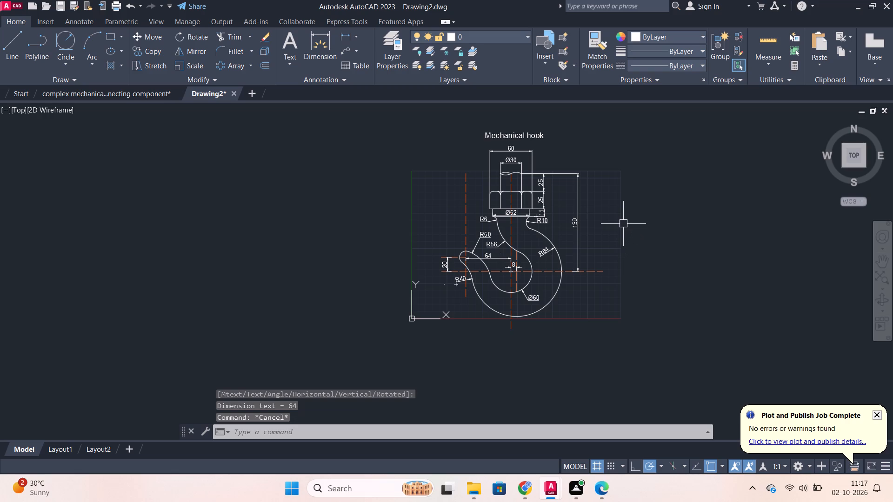
# Save the drawing as "mechanical hook" in the current folder, in AutoCAD 2018 Drawing format.
pyautogui.hotkey('ctrl', 's')
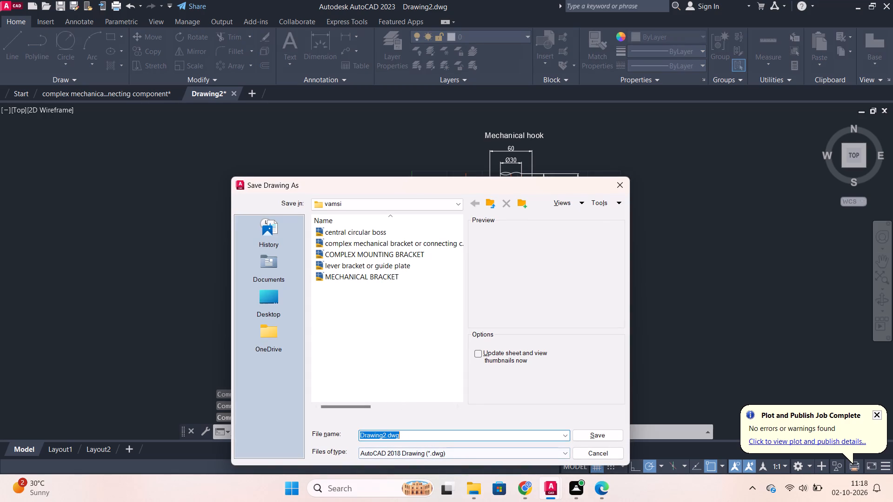
pyautogui.write('mechanical')
pyautogui.press('space')
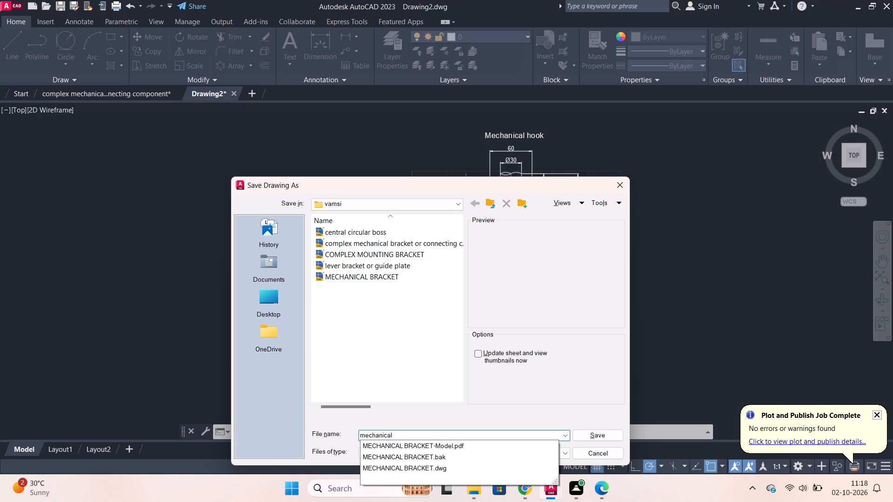
pyautogui.write('hook')
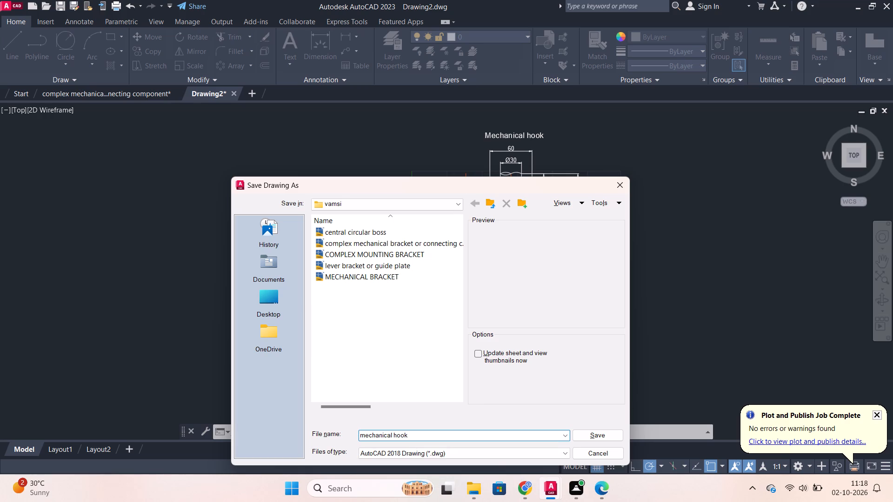
pyautogui.click(613, 437)
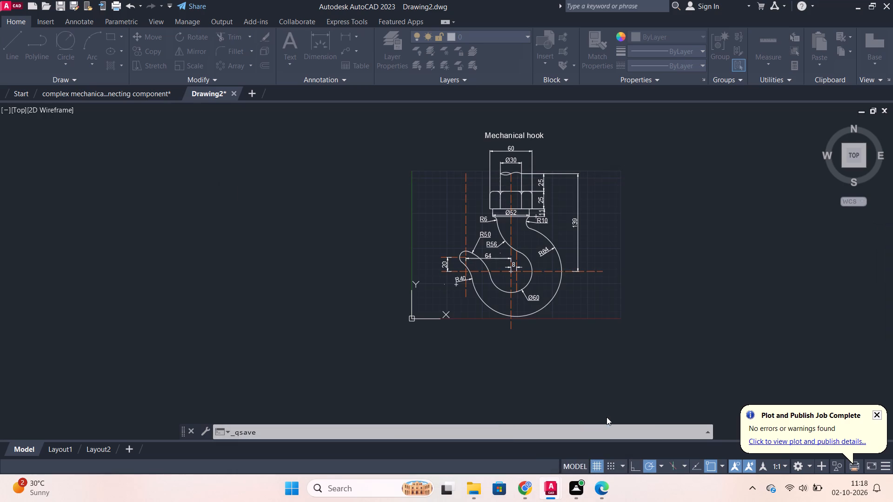
# Turn off log file recording with the LOGFILEOFF command.
pyautogui.write('lo')
pyautogui.press('g')
pyautogui.click(700, 317)
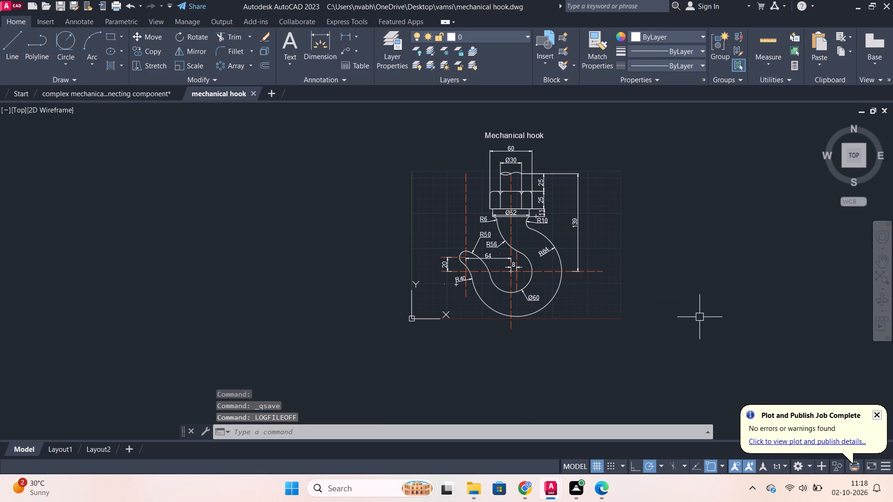
# Save the mechanical hook drawing again under its existing name.
pyautogui.hotkey('ctrl', 's')
# Set up a plot with the DWG To PDF.pc3 plotter, landscape orientation and ISO A4 (297.00 x 210.00 MM) paper.
pyautogui.write('plot')
pyautogui.click(753, 340)
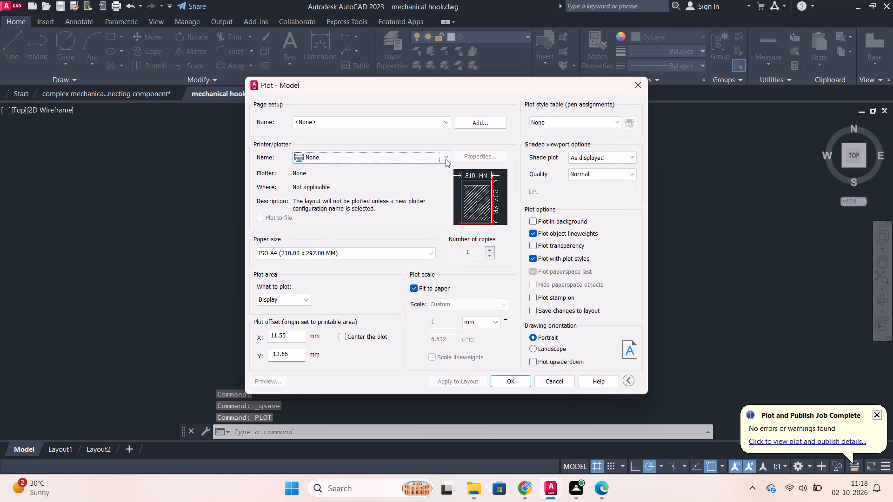
pyautogui.click(446, 159)
pyautogui.click(363, 247)
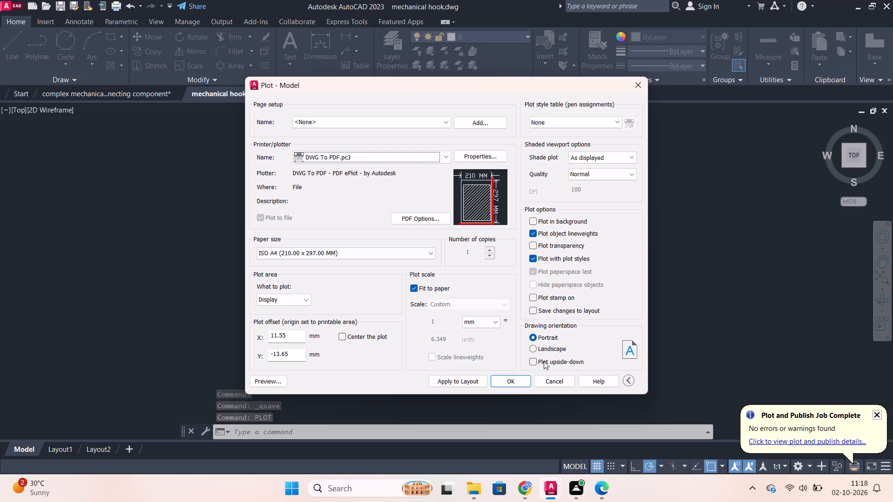
pyautogui.click(536, 350)
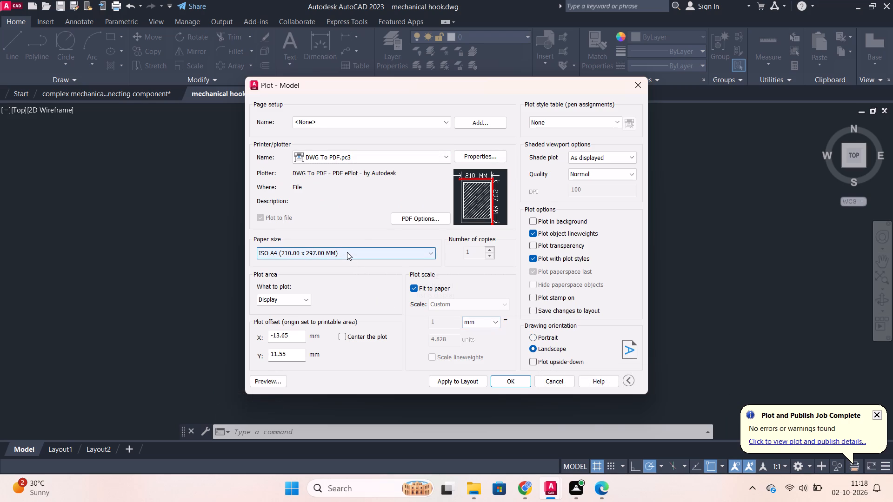
pyautogui.click(347, 252)
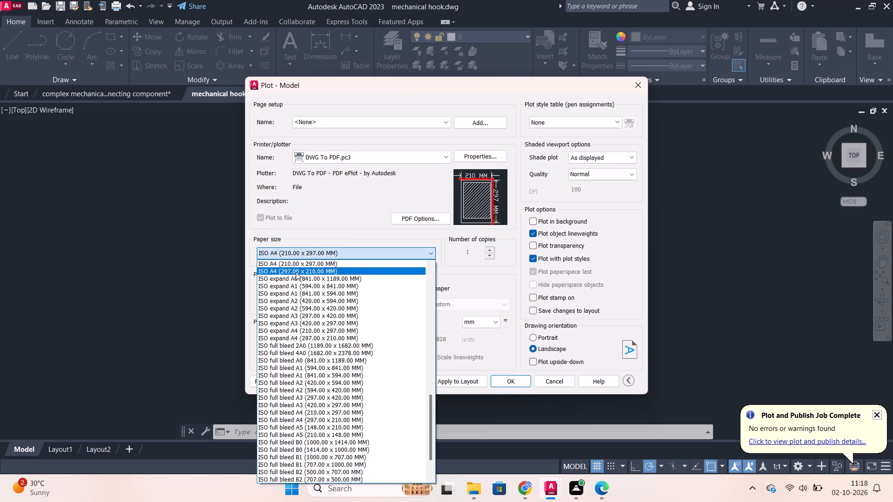
pyautogui.click(295, 271)
# Set the plot area to a window enclosing the whole hook drawing with its title and dimensions.
pyautogui.click(299, 297)
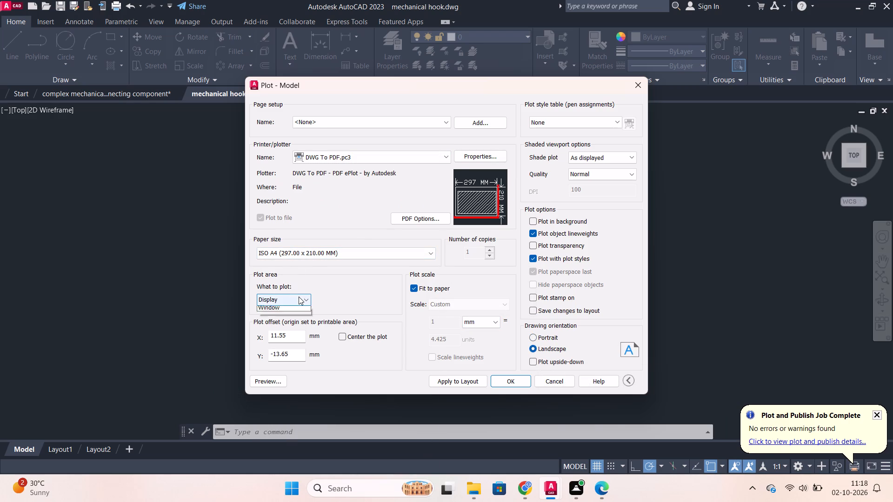
pyautogui.click(293, 331)
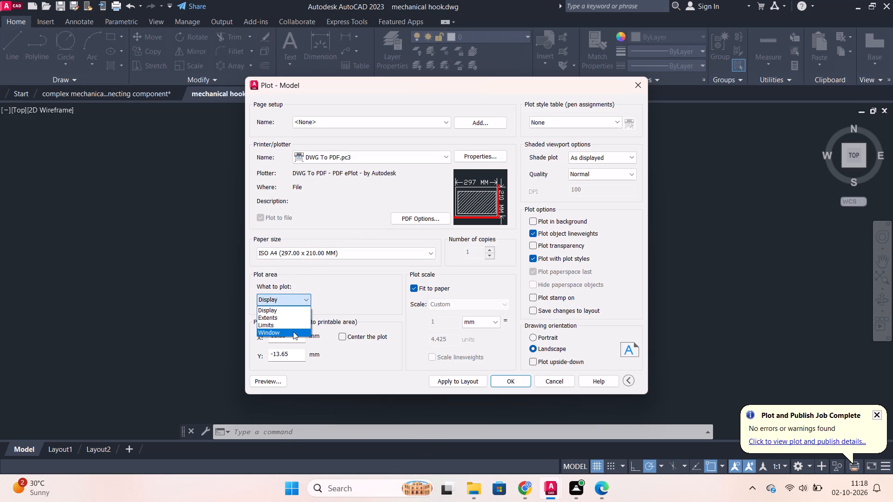
pyautogui.moveTo(367, 109); pyautogui.dragTo(372, 109)
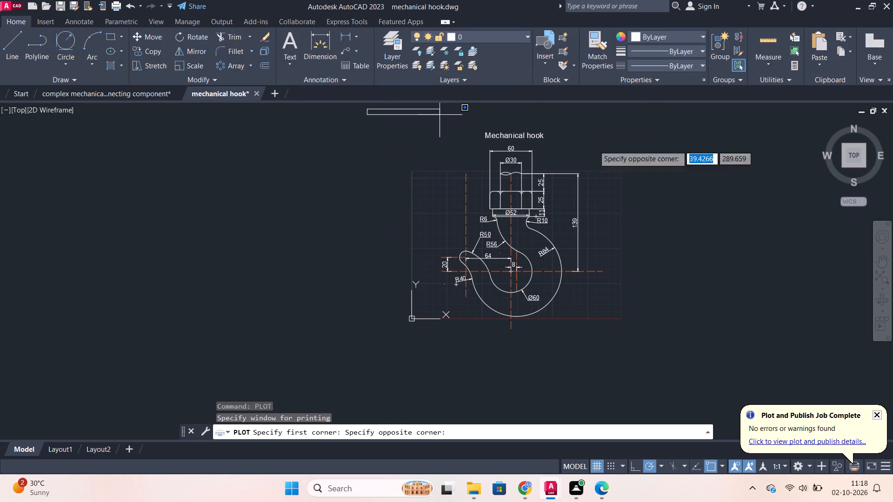
pyautogui.click(662, 371)
# Run the plot with these settings and save the PDF output file.
pyautogui.click(523, 383)
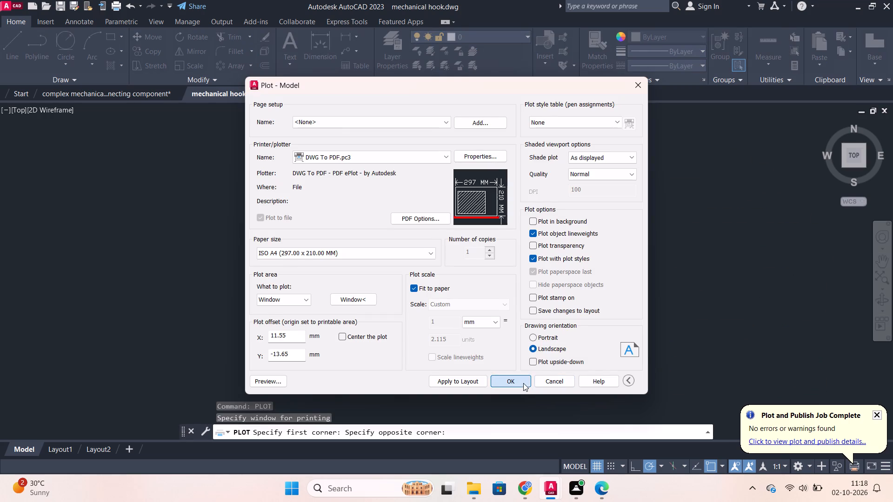
pyautogui.click(605, 351)
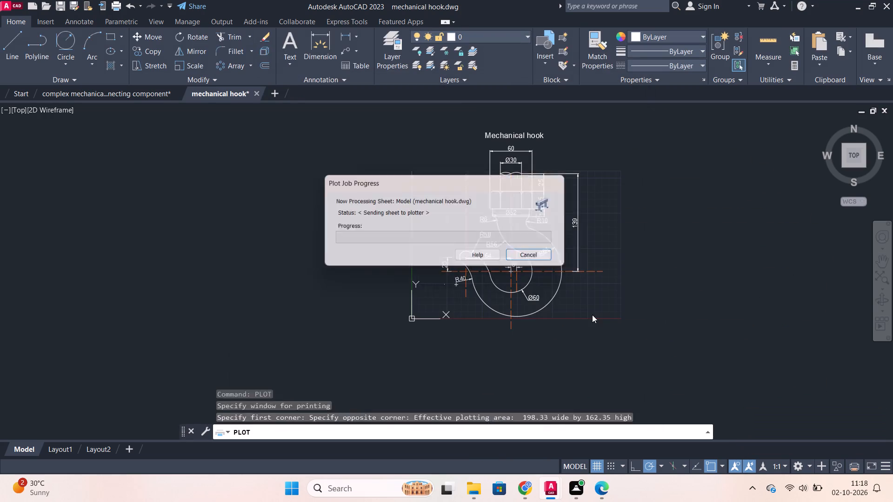